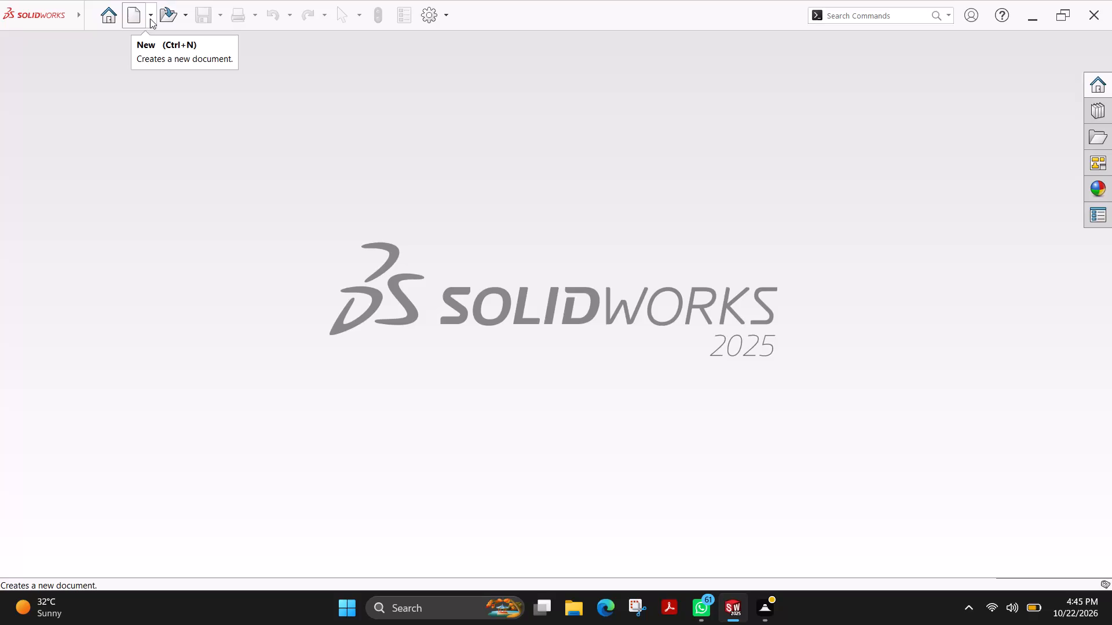
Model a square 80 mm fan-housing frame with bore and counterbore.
Create a new part document.
click(150, 19)
click(138, 21)
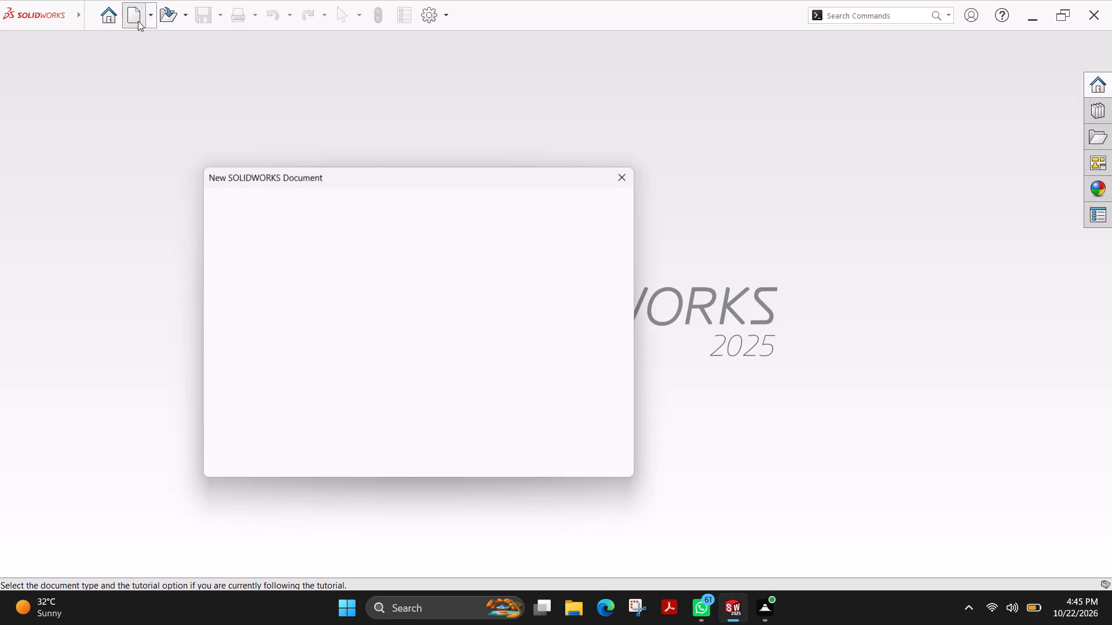
click(478, 461)
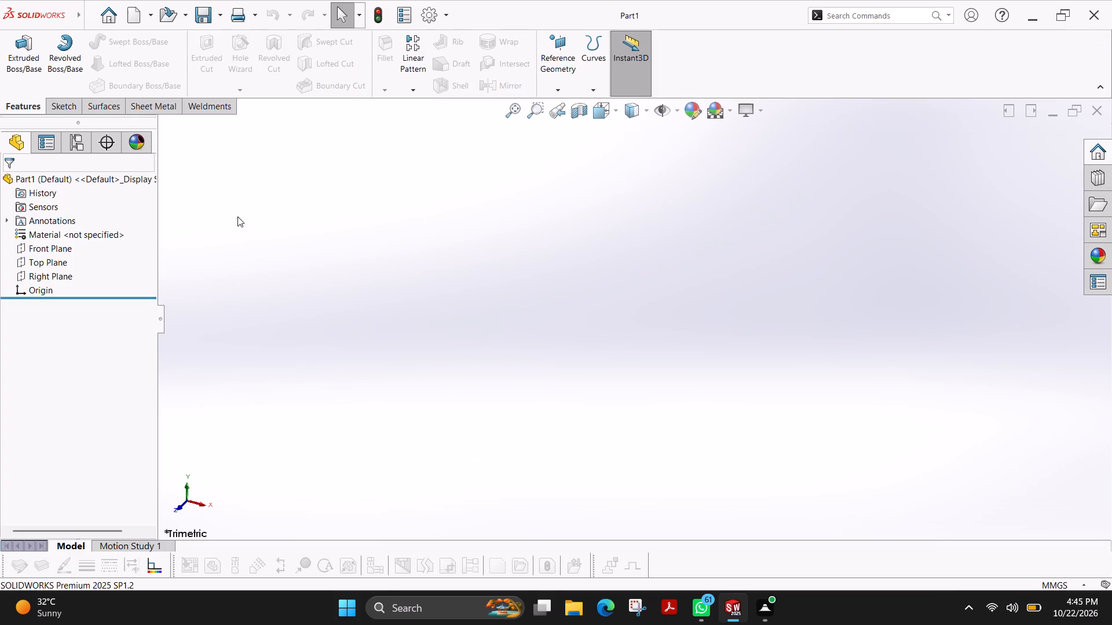
Sketch a center rectangle about 123 mm high on the Front Plane, centred on the origin.
click(56, 106)
click(17, 54)
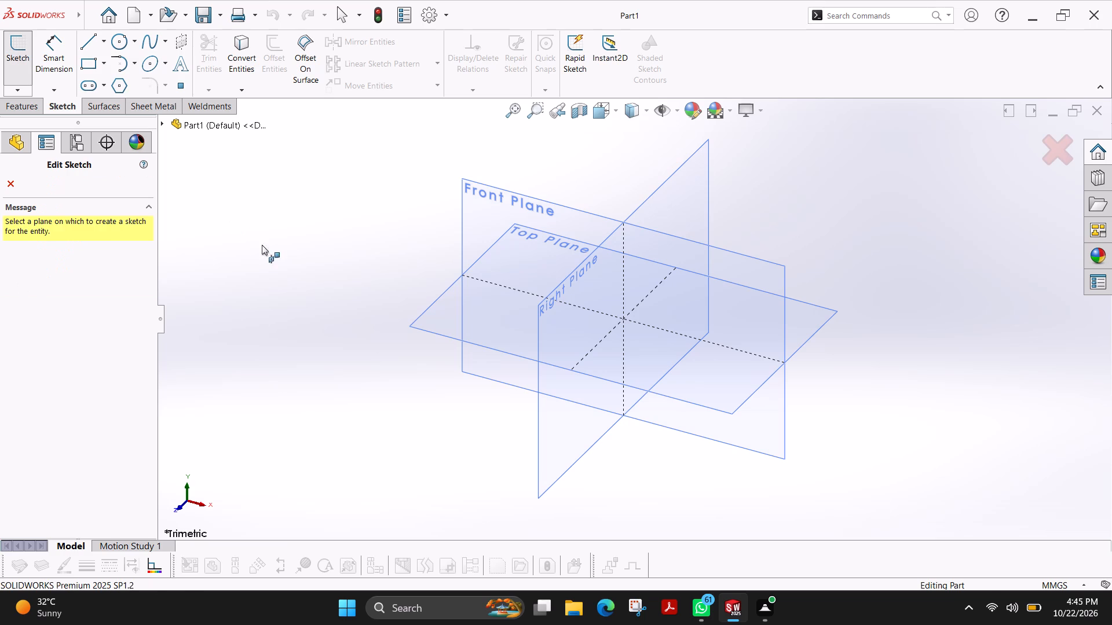
click(480, 223)
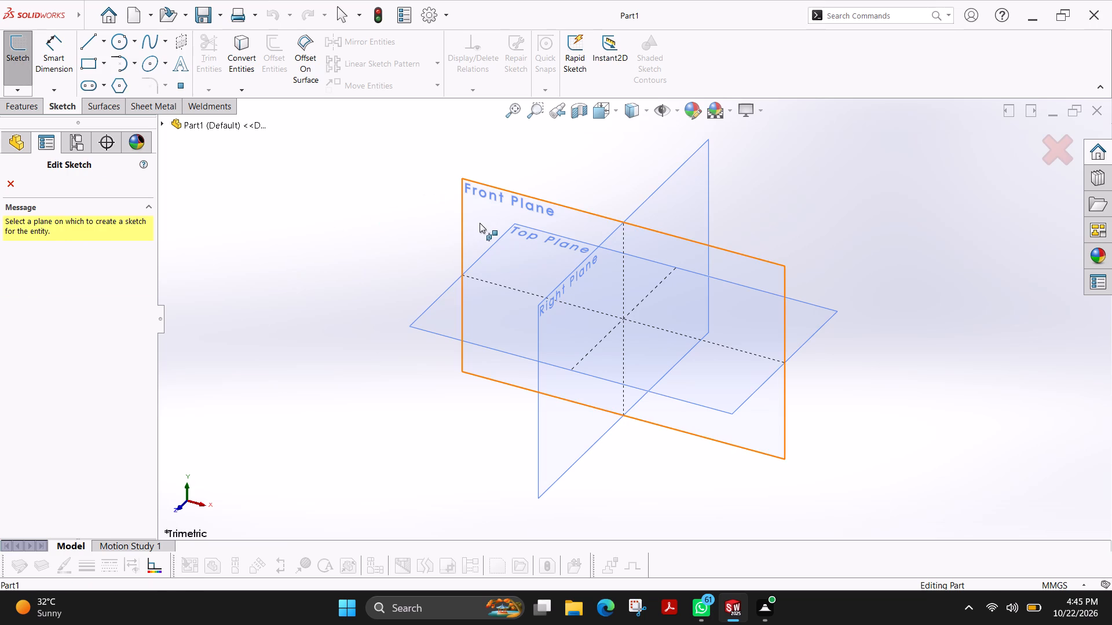
click(102, 64)
click(106, 104)
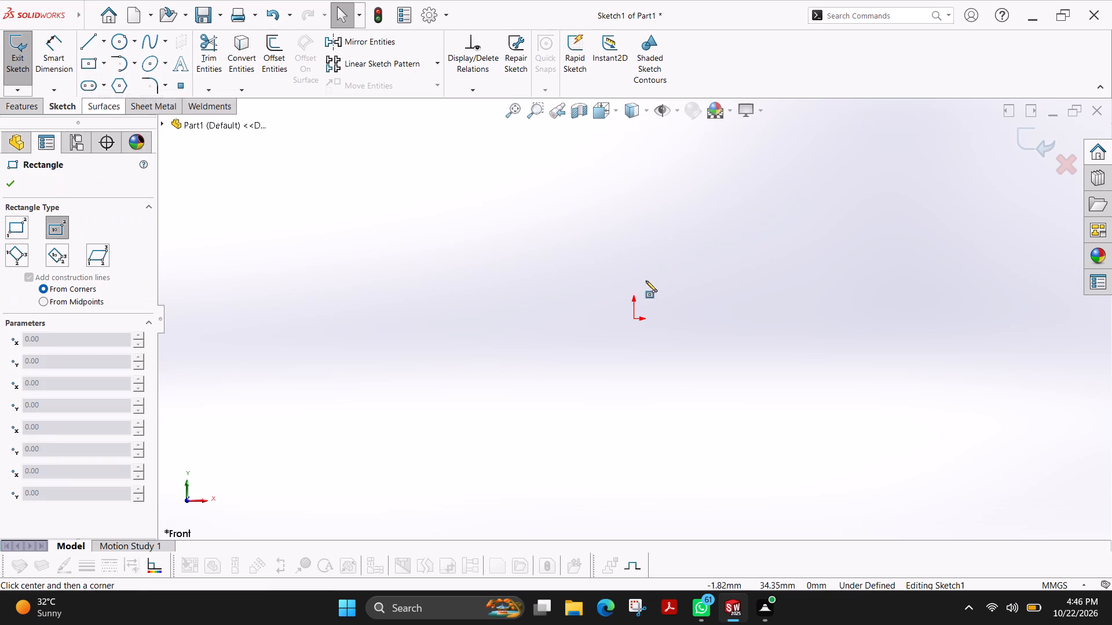
click(633, 317)
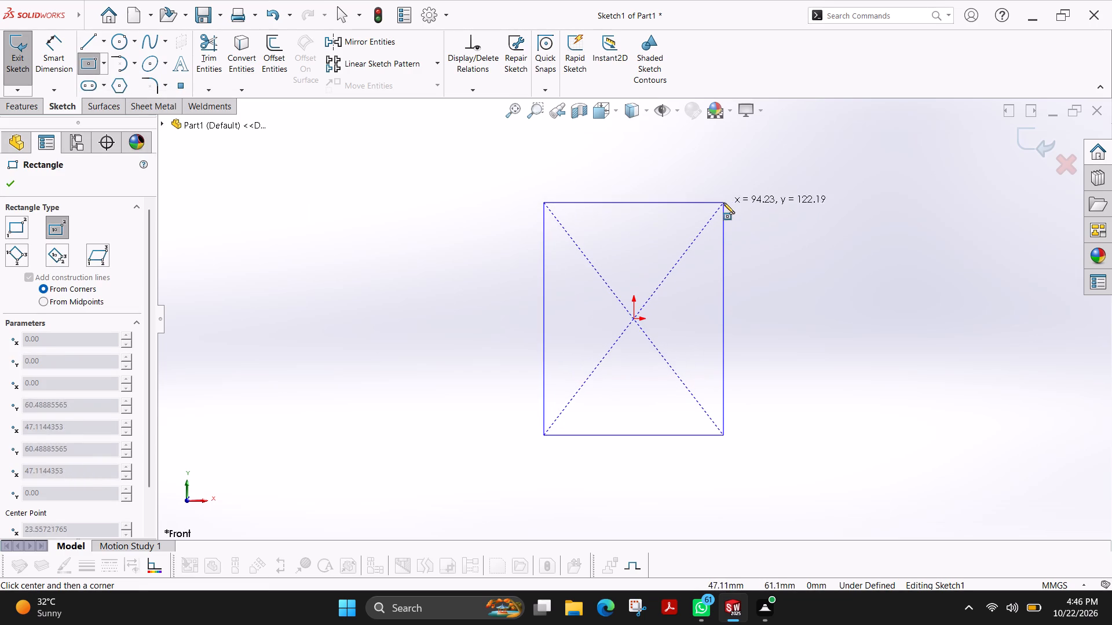
click(753, 202)
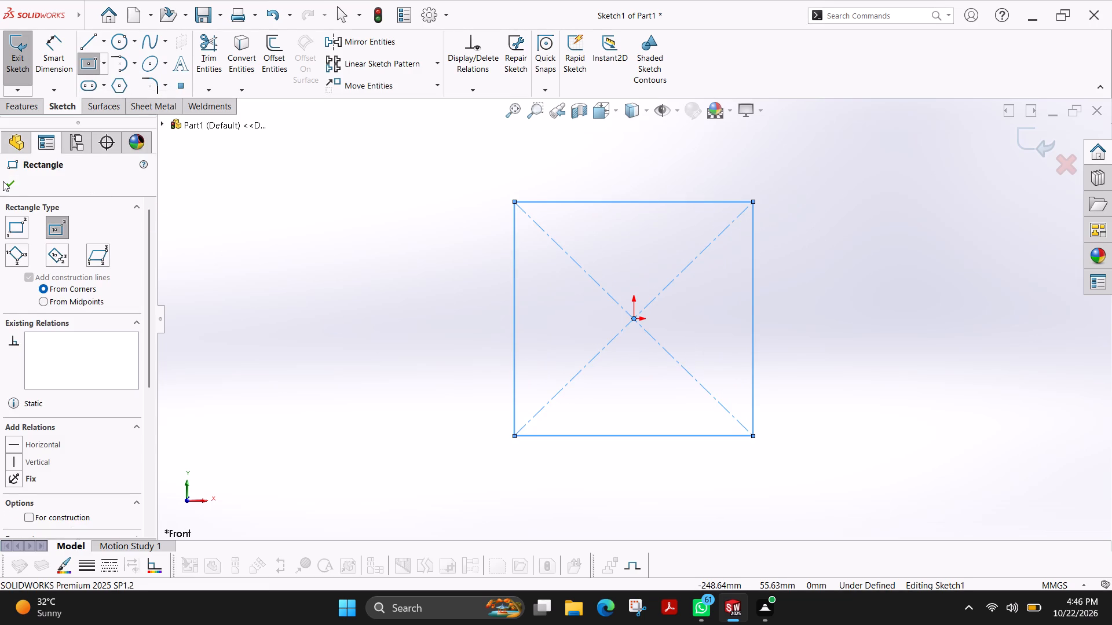
click(9, 183)
Dimension the rectangle's height and width to 80 mm each.
click(54, 60)
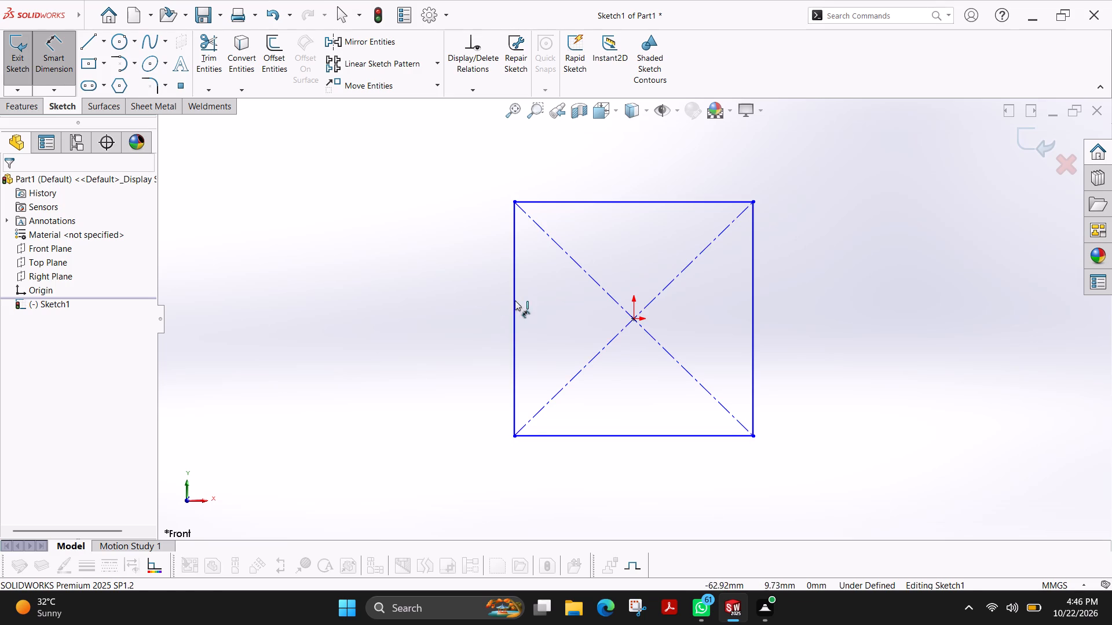
click(515, 300)
click(437, 308)
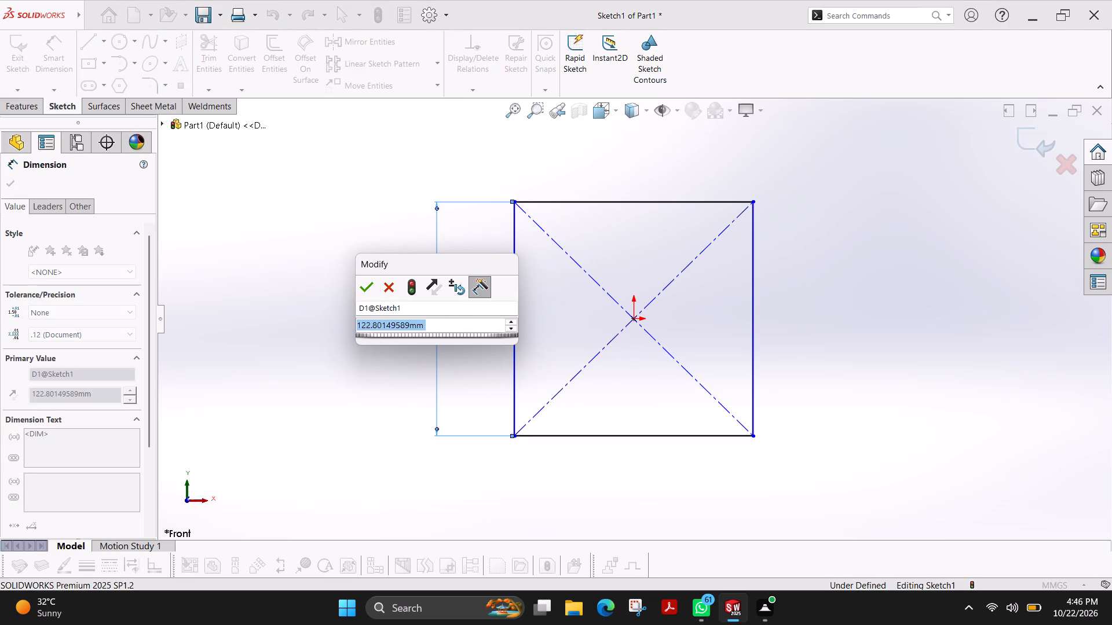
text(80)
key(Return)
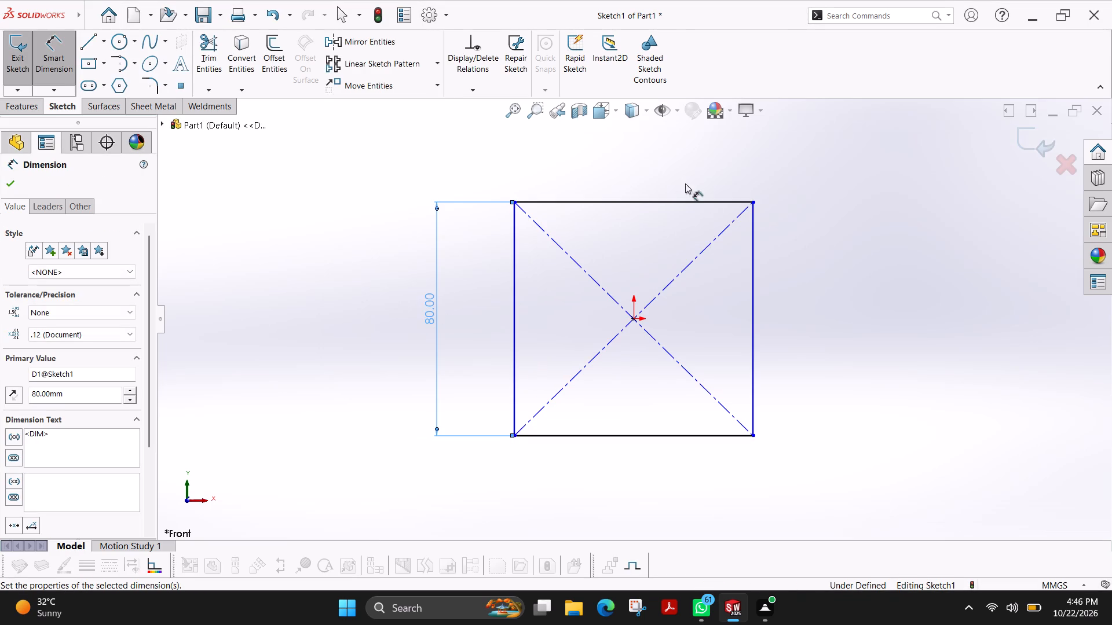
click(667, 200)
click(632, 167)
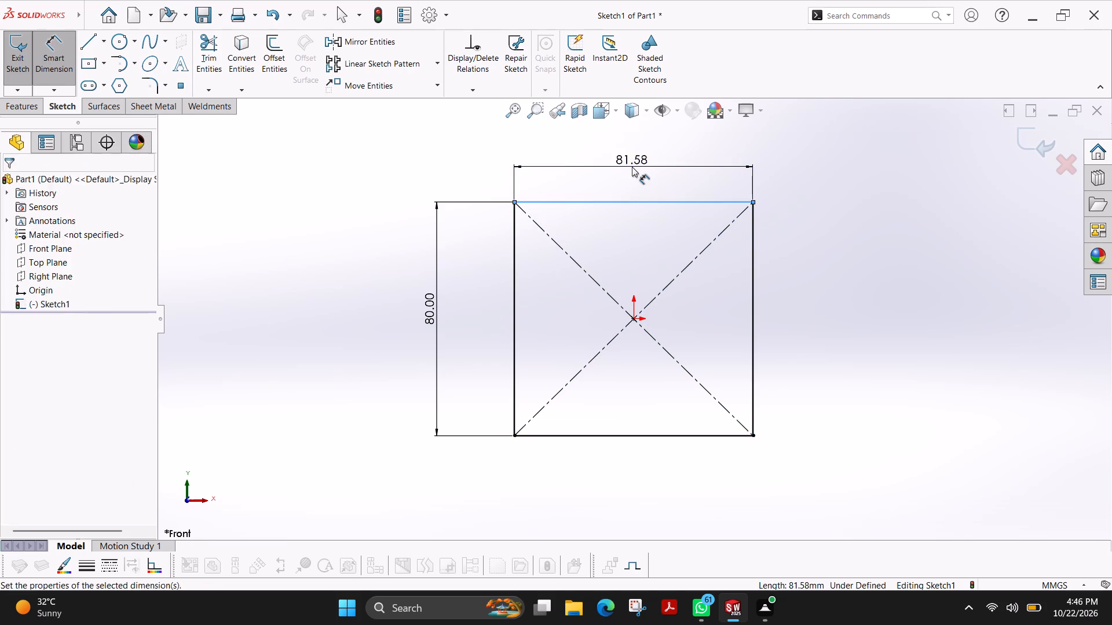
text(80)
key(Return)
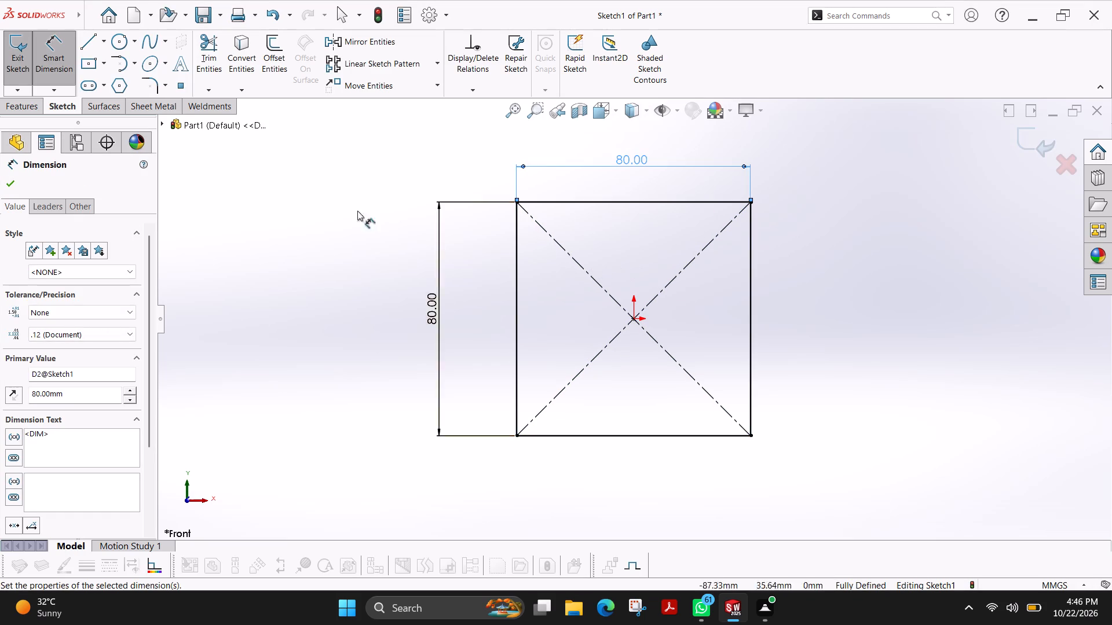
Round all four corners of the square with 7 mm sketch fillets.
click(147, 80)
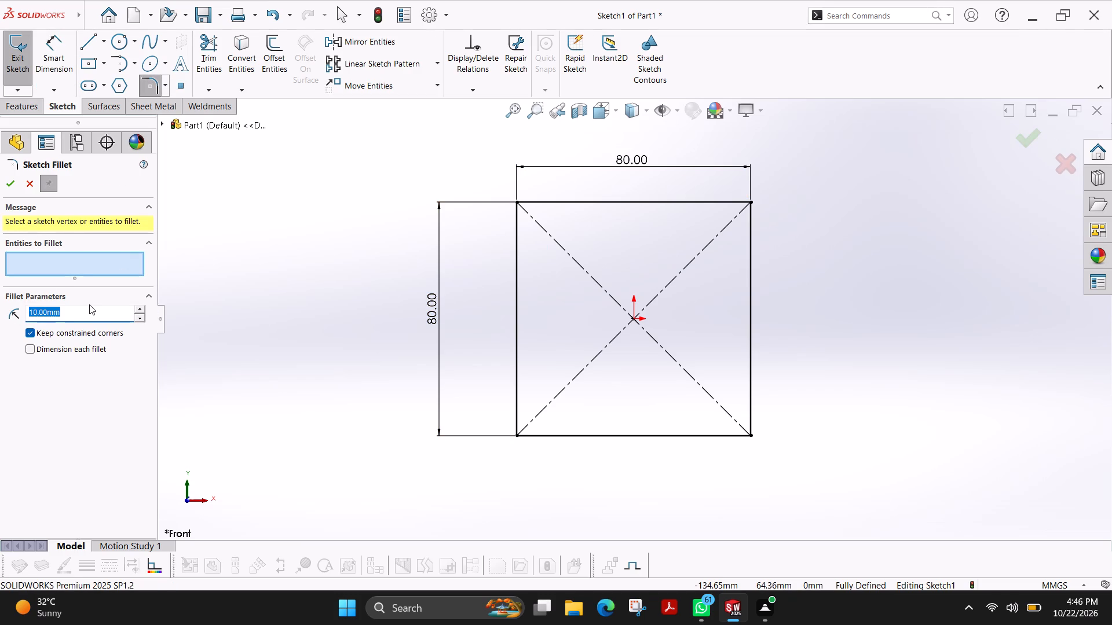
key(7)
key(Return)
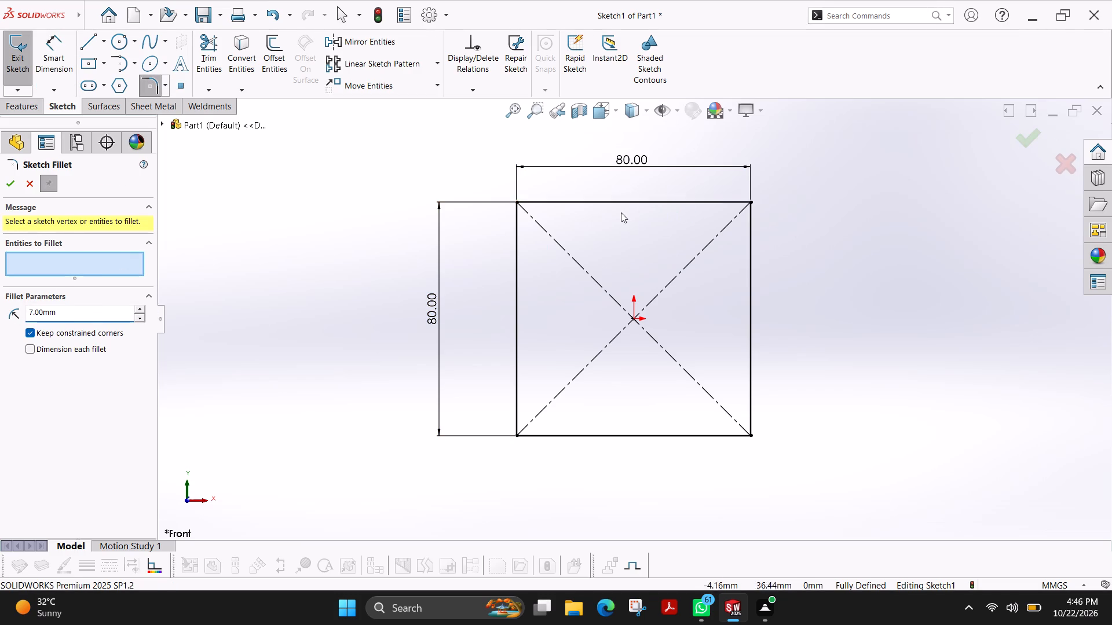
click(621, 200)
click(521, 279)
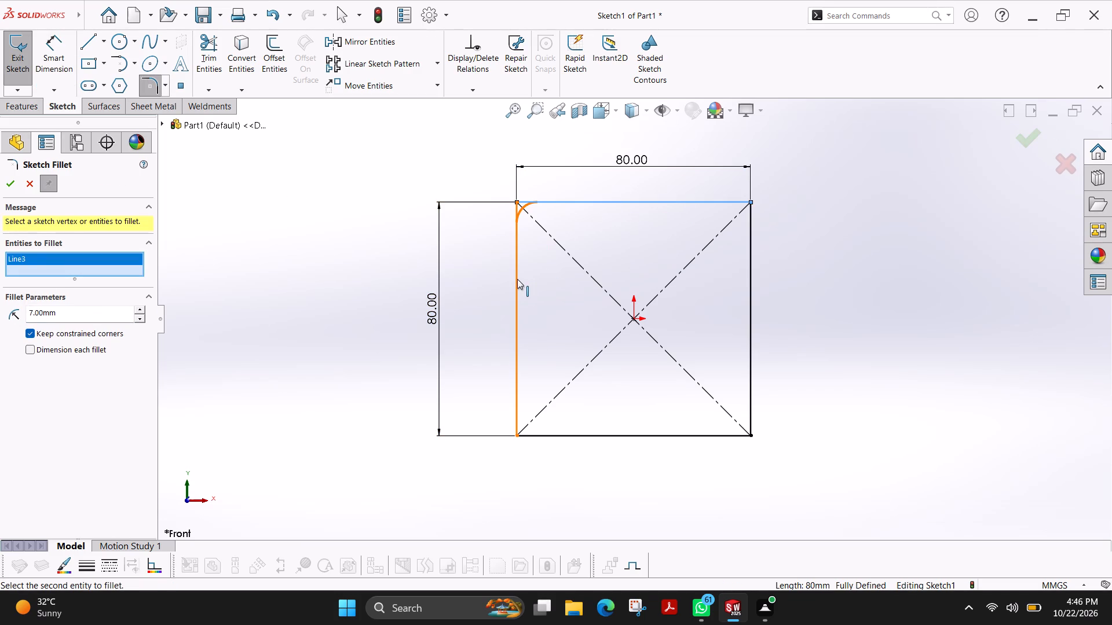
click(517, 279)
drag(640, 452, 656, 425)
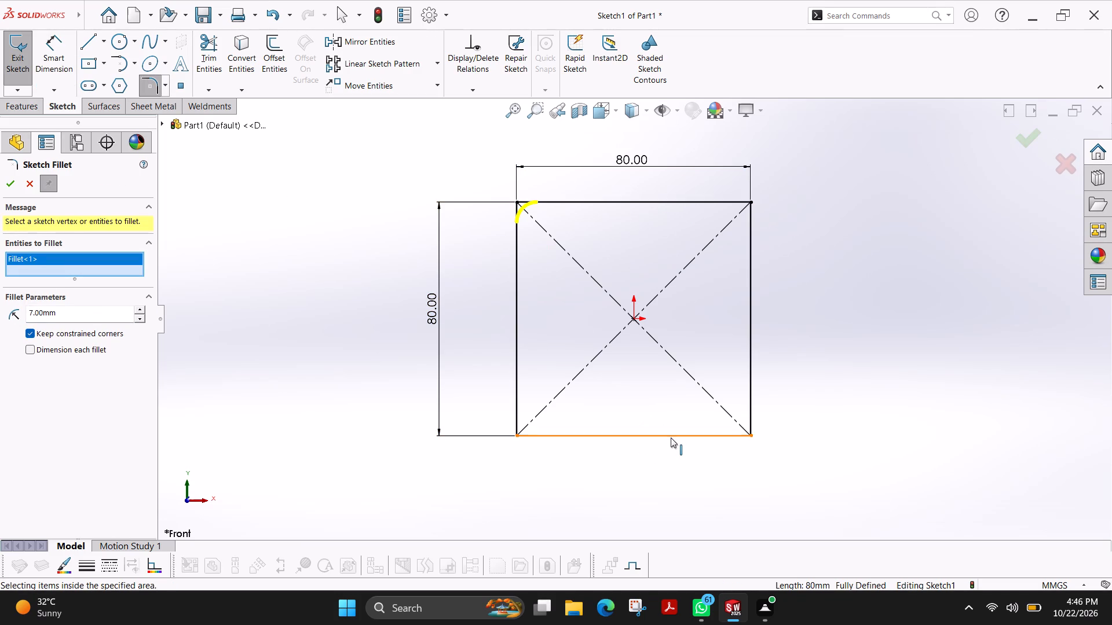
click(671, 439)
click(750, 386)
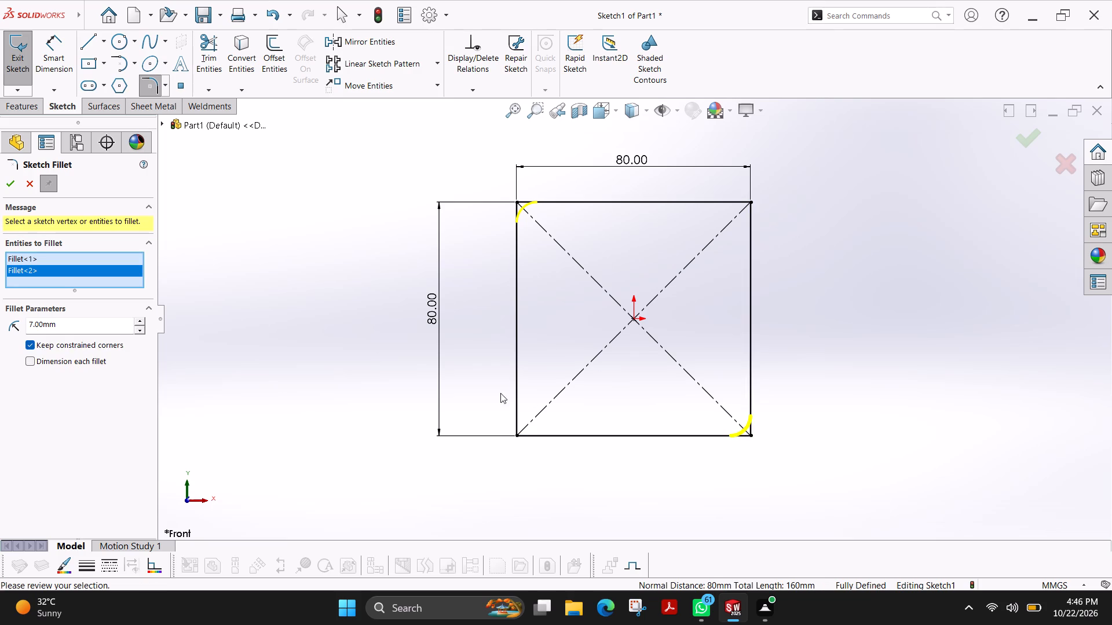
click(515, 383)
click(582, 433)
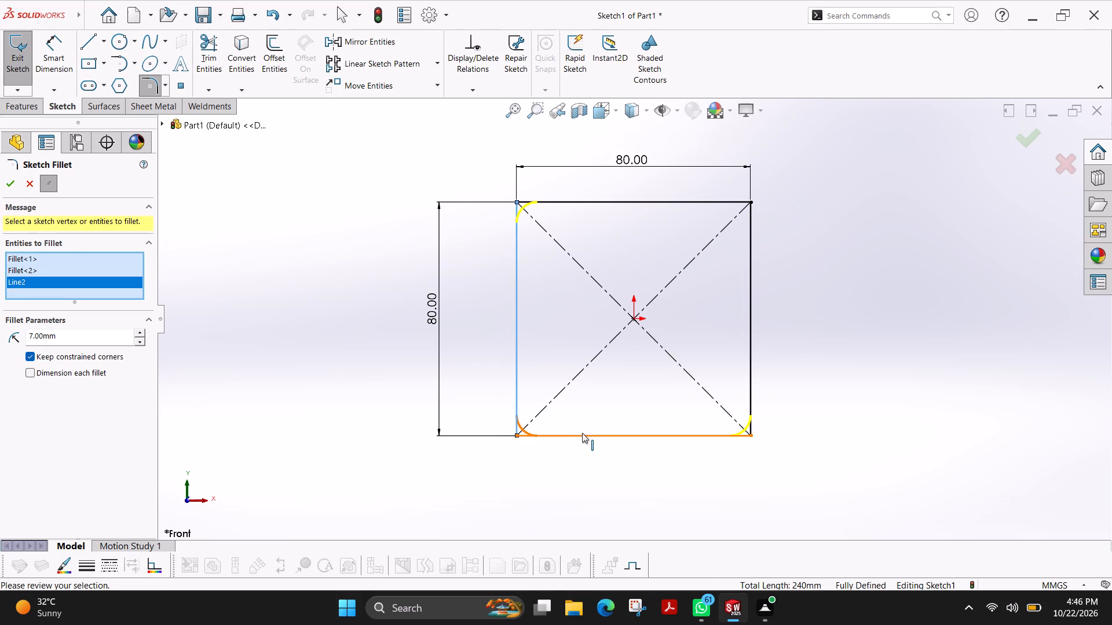
click(750, 275)
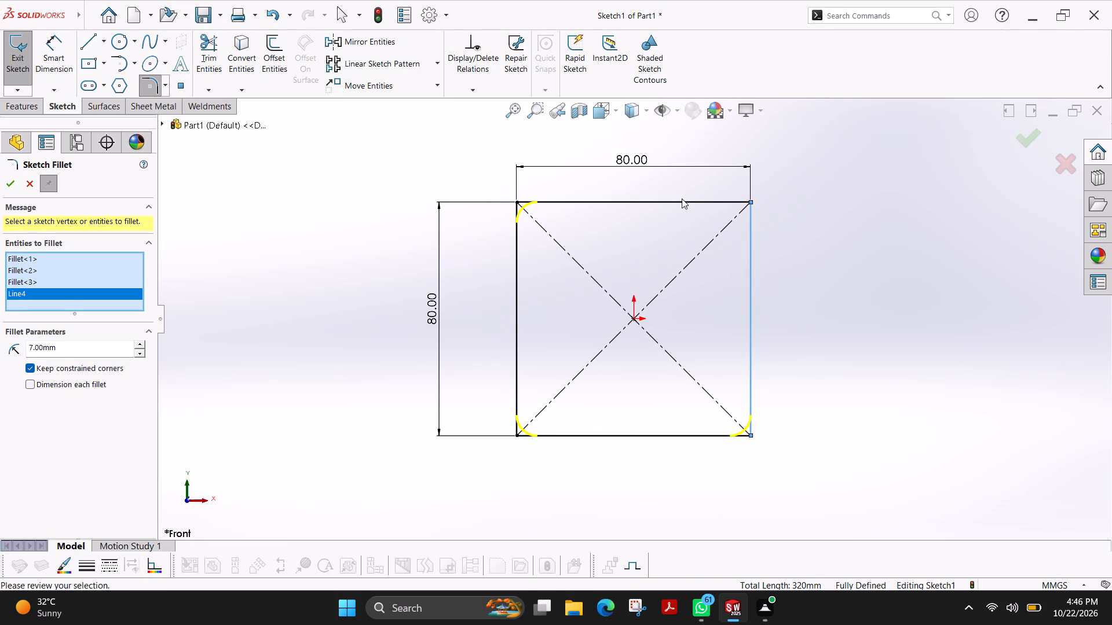
click(678, 203)
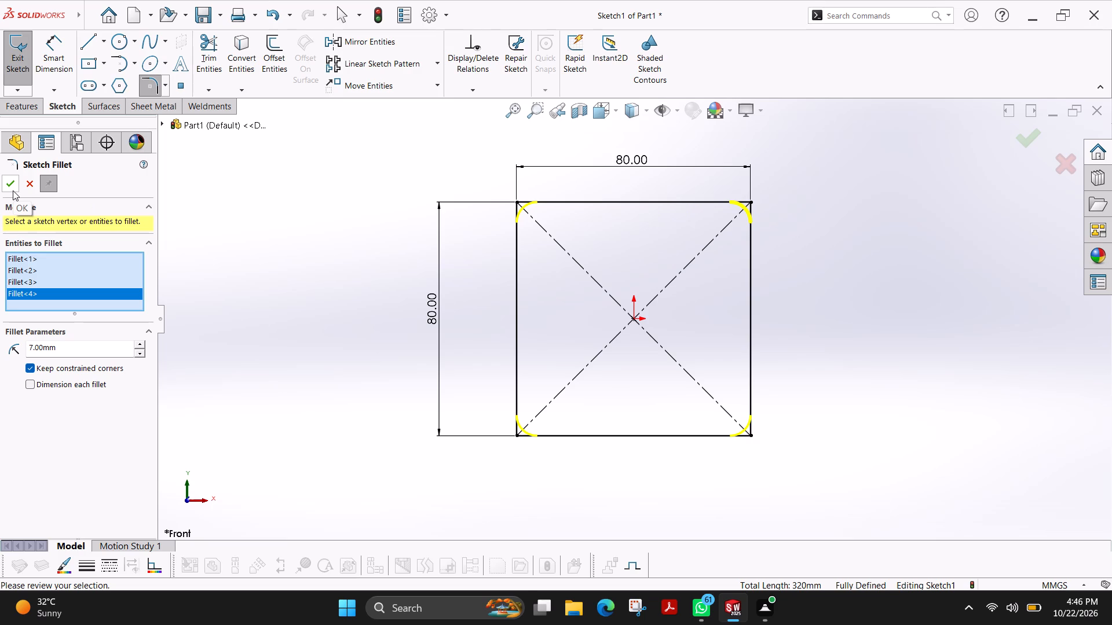
click(13, 190)
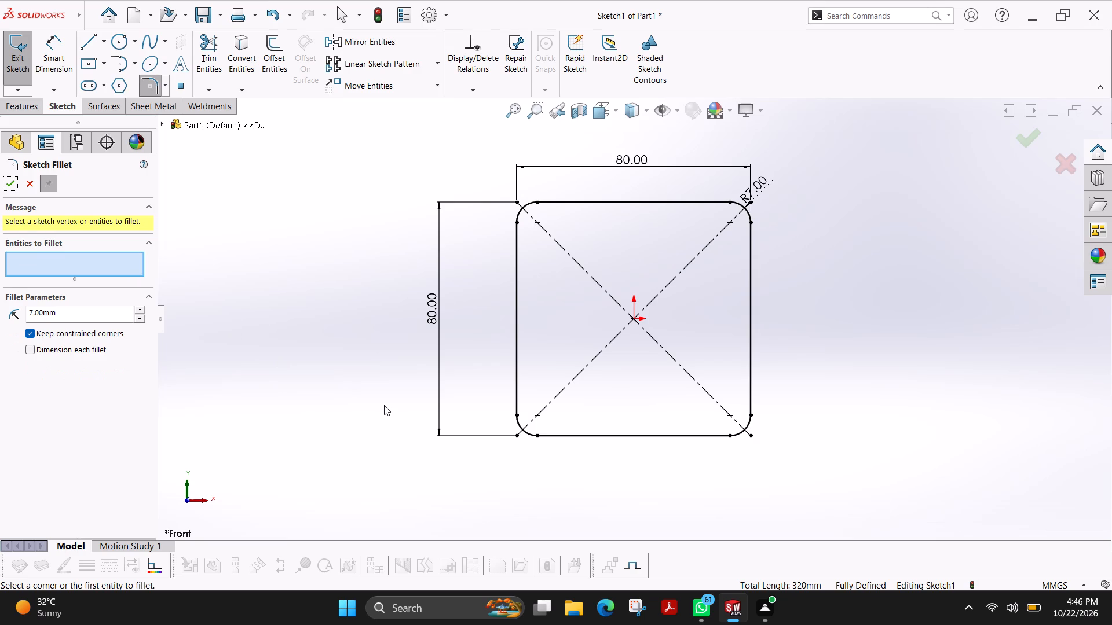
click(5, 181)
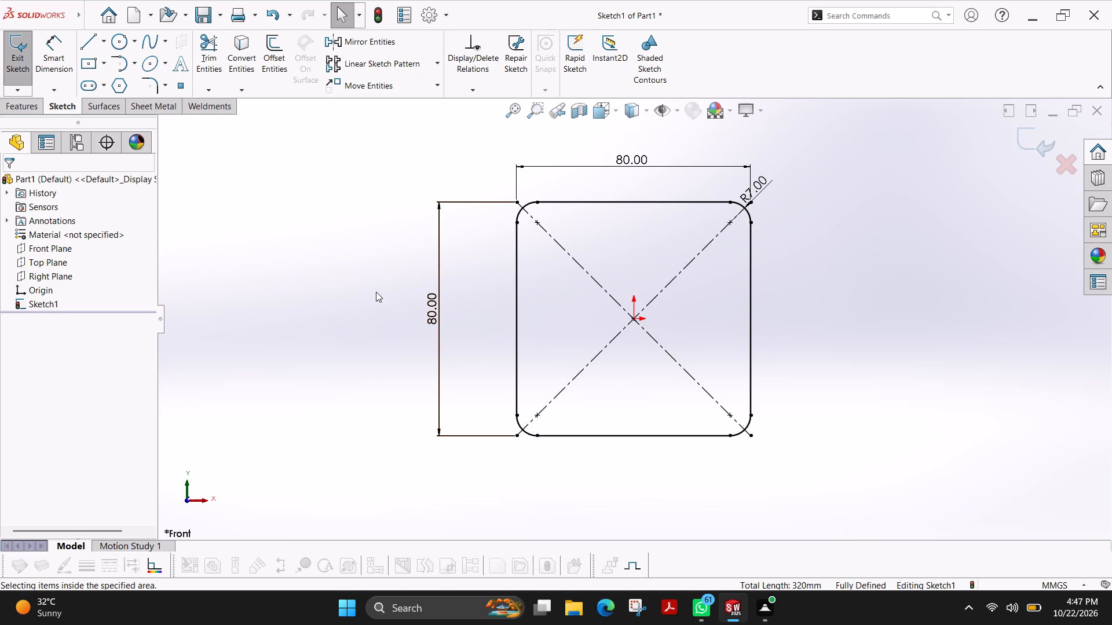
Extrude the rounded square as a blind boss 2.5 mm deep in the reversed direction.
click(29, 109)
click(10, 66)
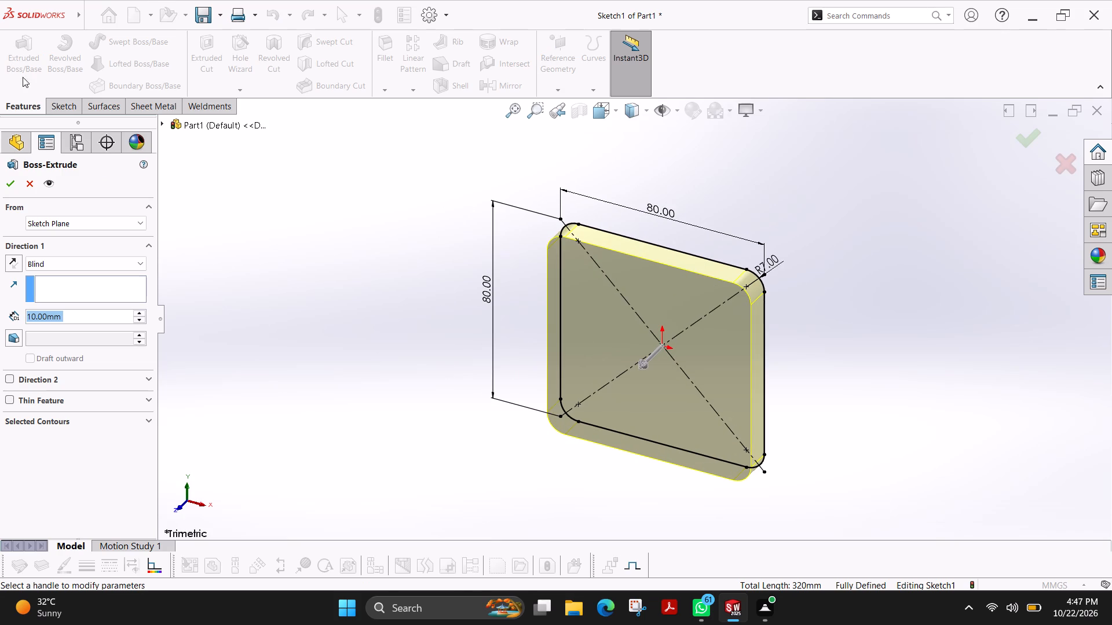
click(8, 262)
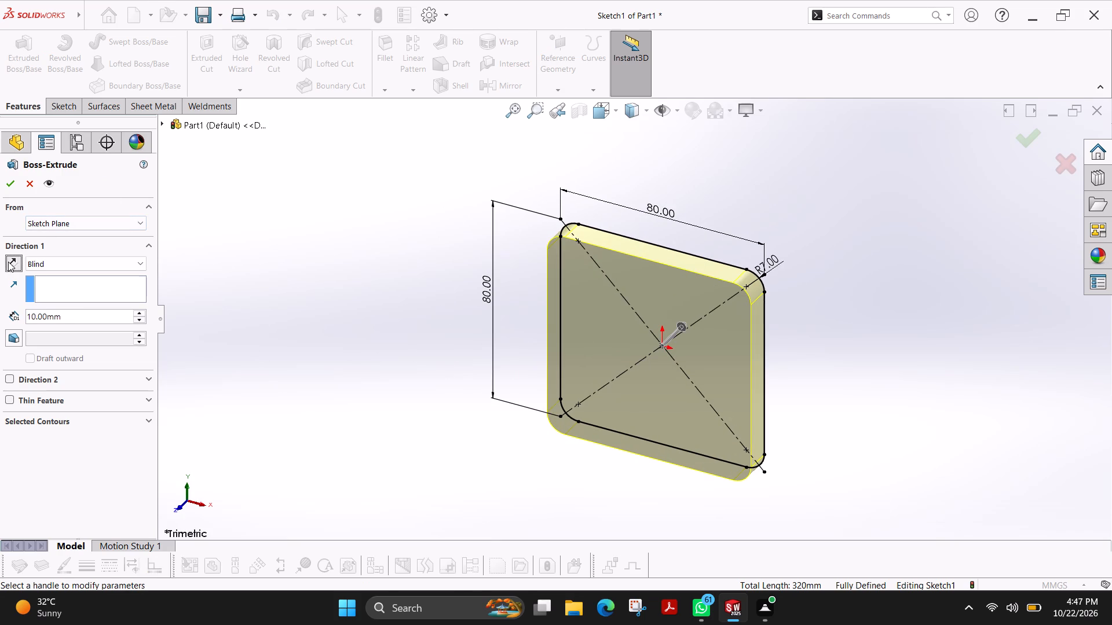
double_click(78, 317)
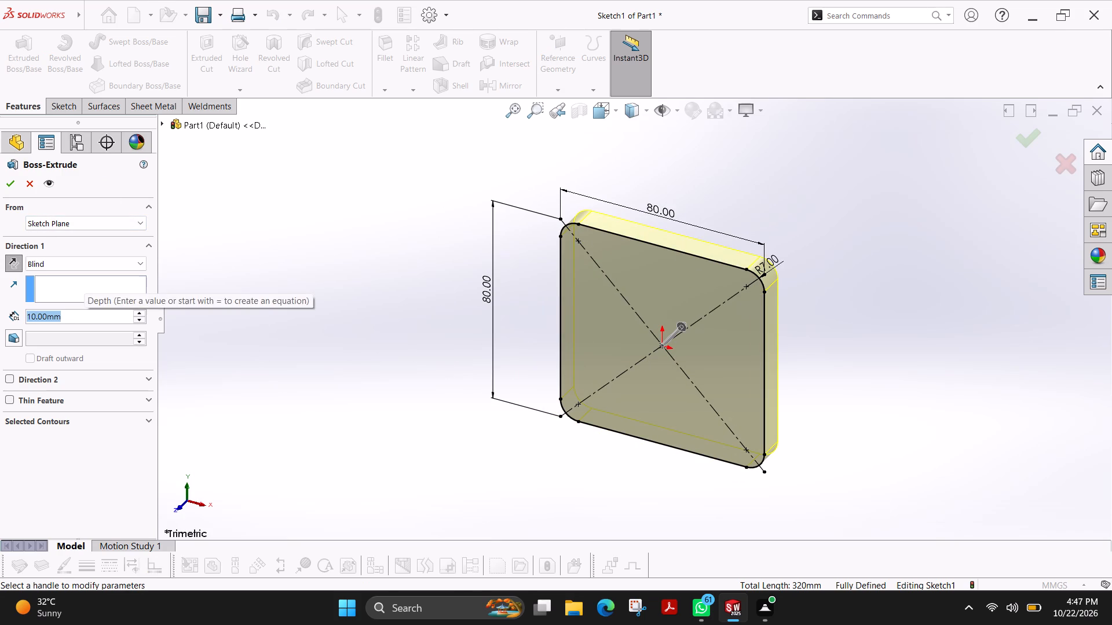
text(2.5)
key(Return)
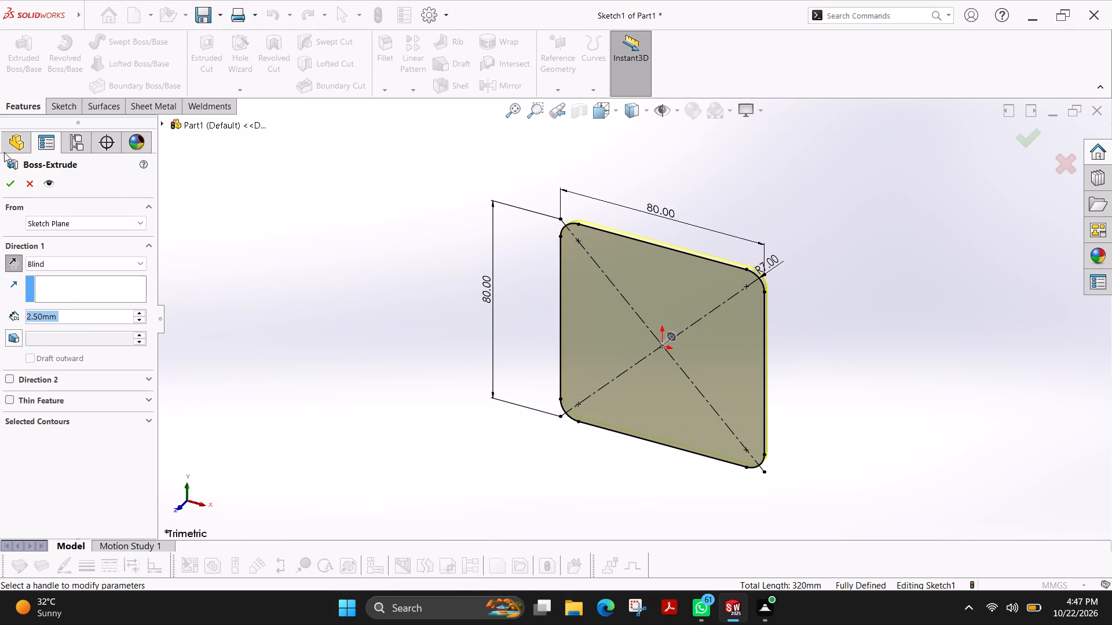
click(12, 187)
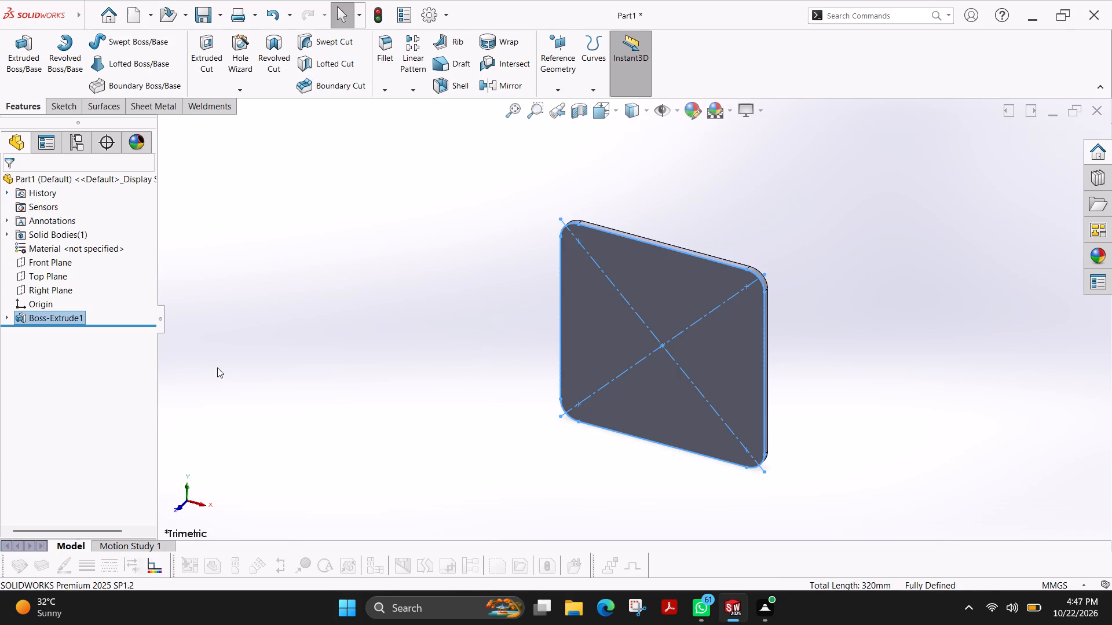
key(Escape)
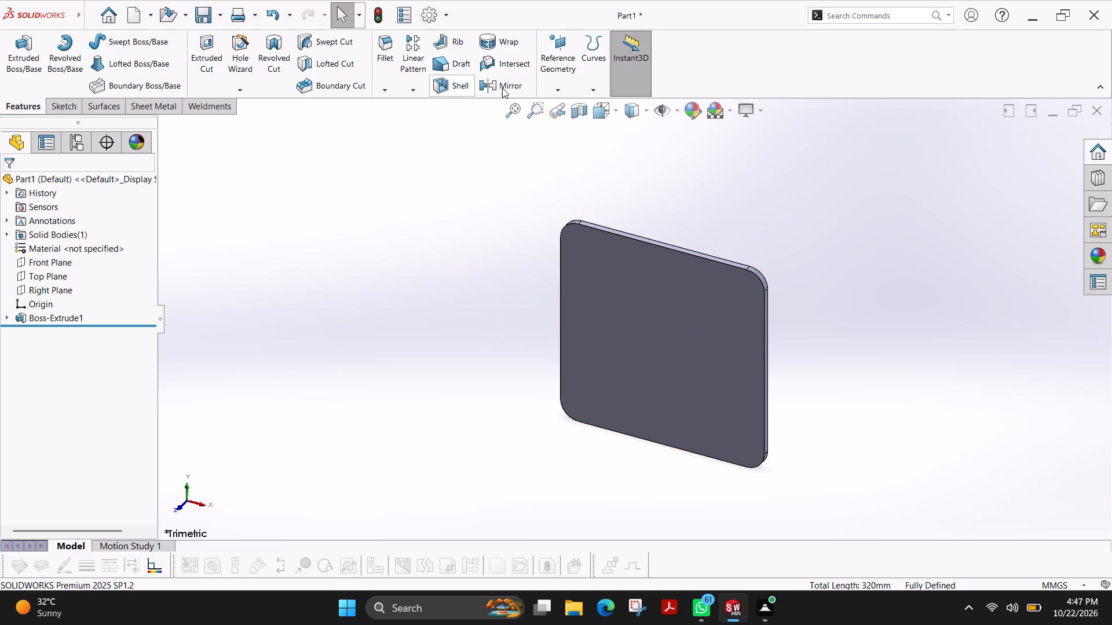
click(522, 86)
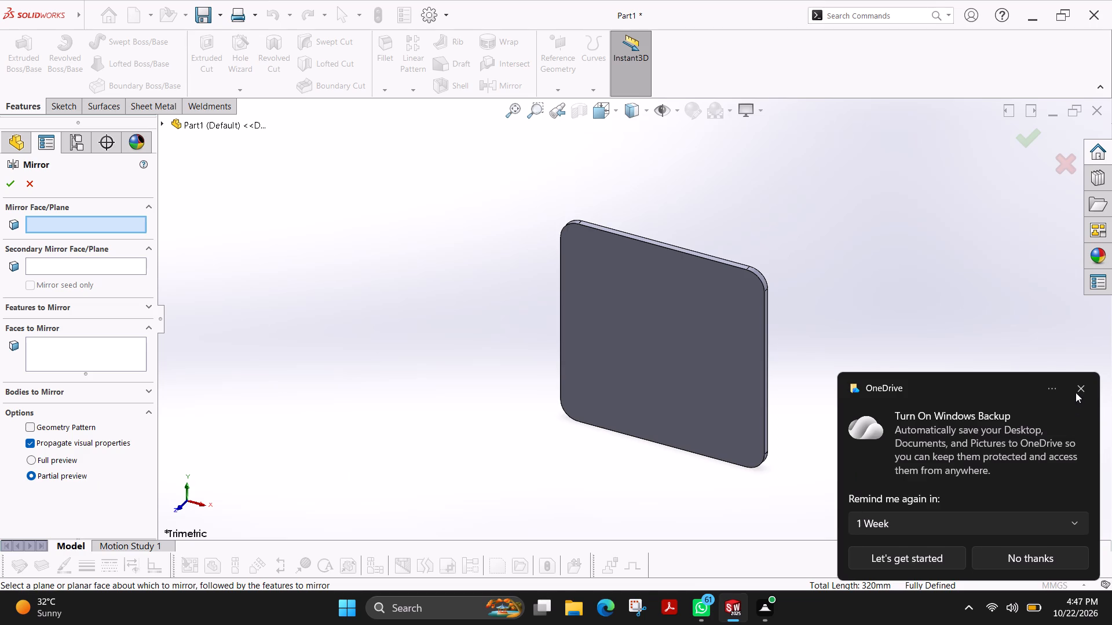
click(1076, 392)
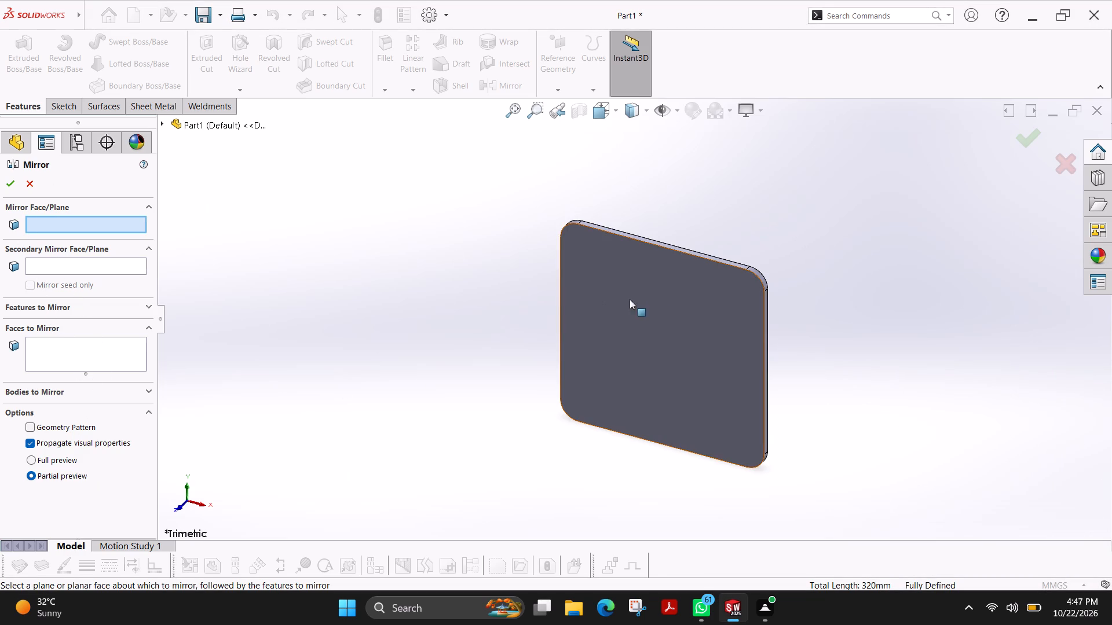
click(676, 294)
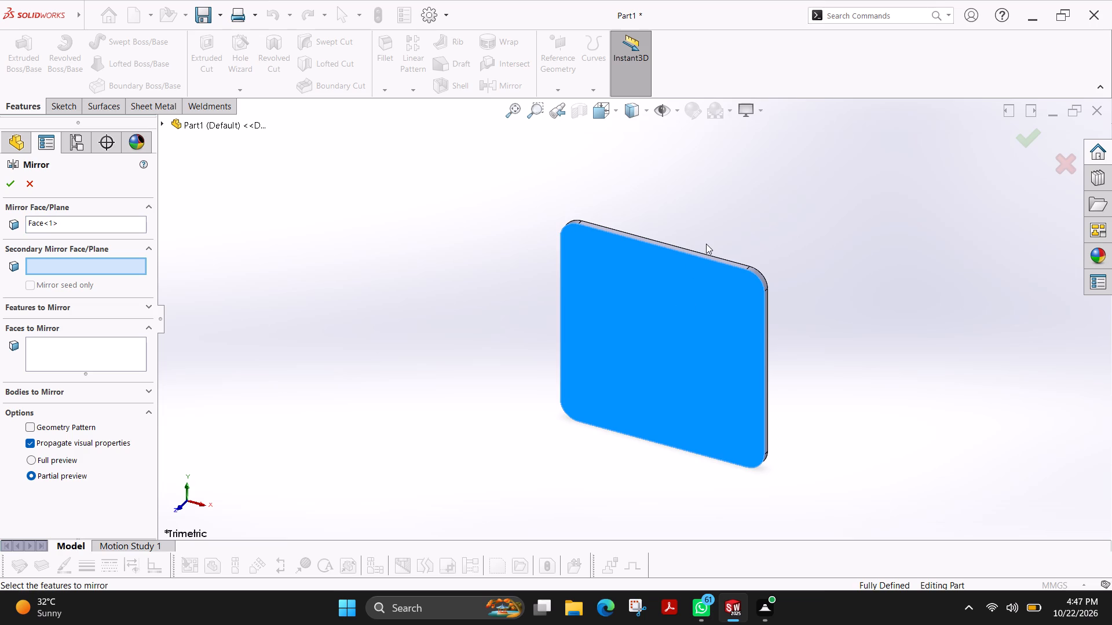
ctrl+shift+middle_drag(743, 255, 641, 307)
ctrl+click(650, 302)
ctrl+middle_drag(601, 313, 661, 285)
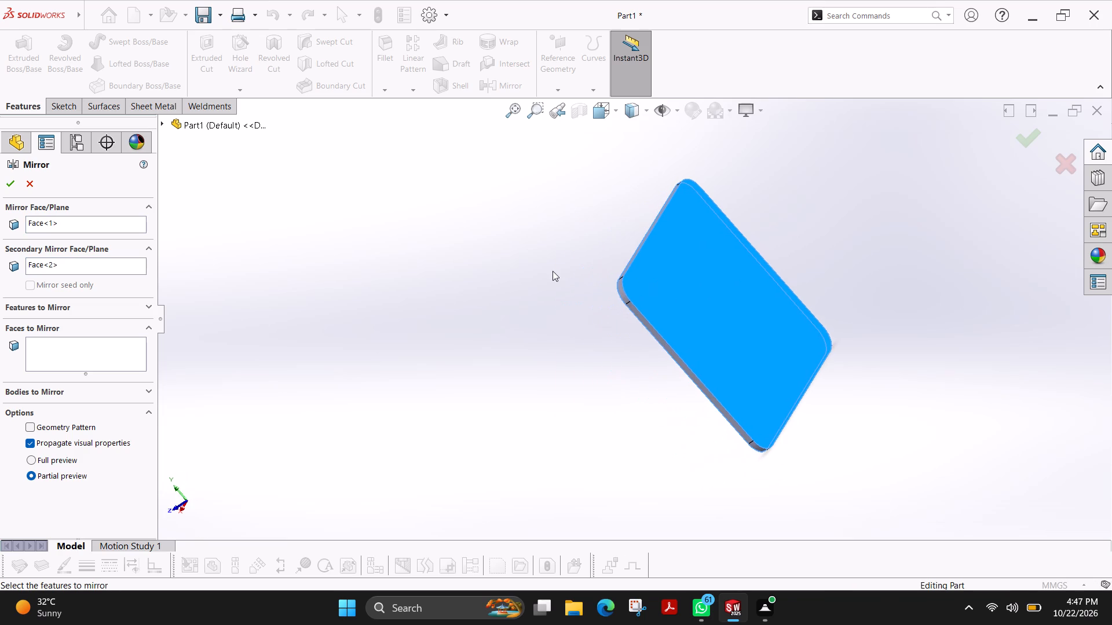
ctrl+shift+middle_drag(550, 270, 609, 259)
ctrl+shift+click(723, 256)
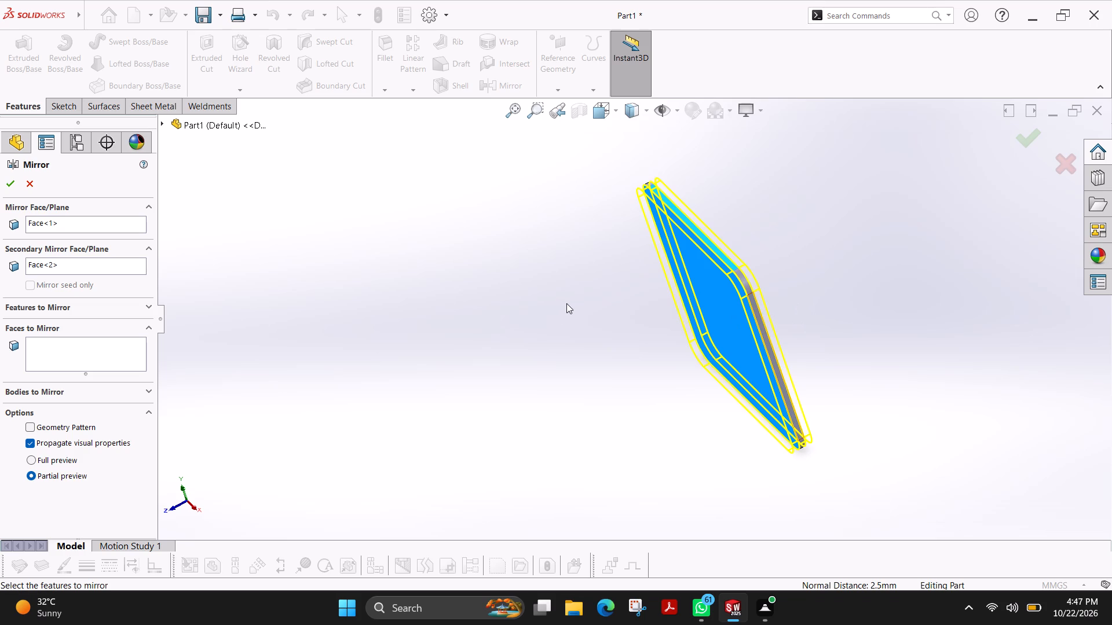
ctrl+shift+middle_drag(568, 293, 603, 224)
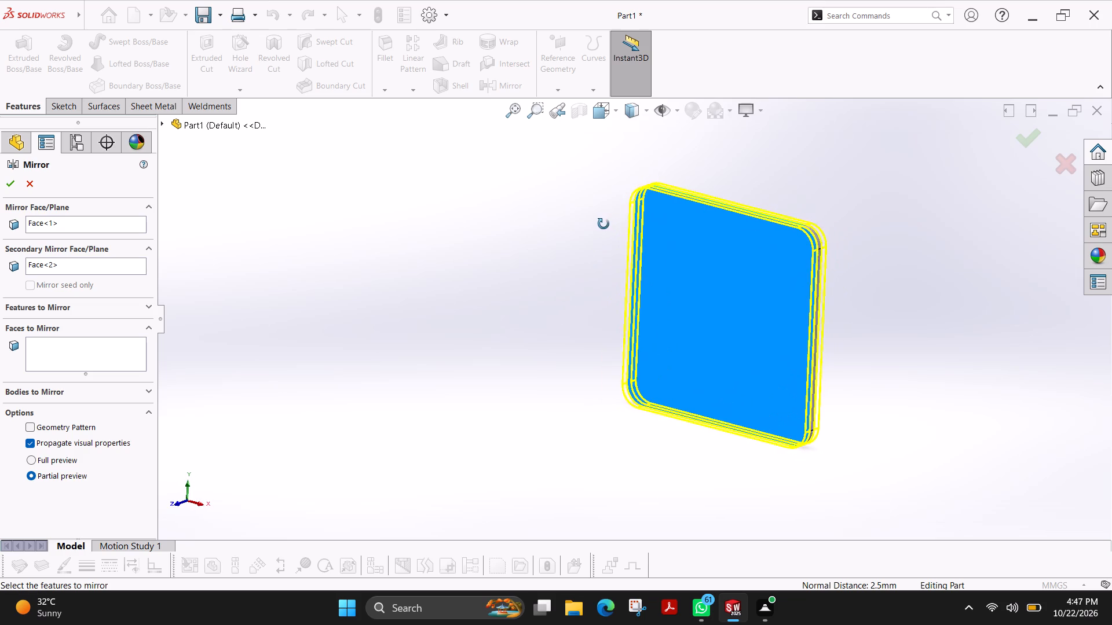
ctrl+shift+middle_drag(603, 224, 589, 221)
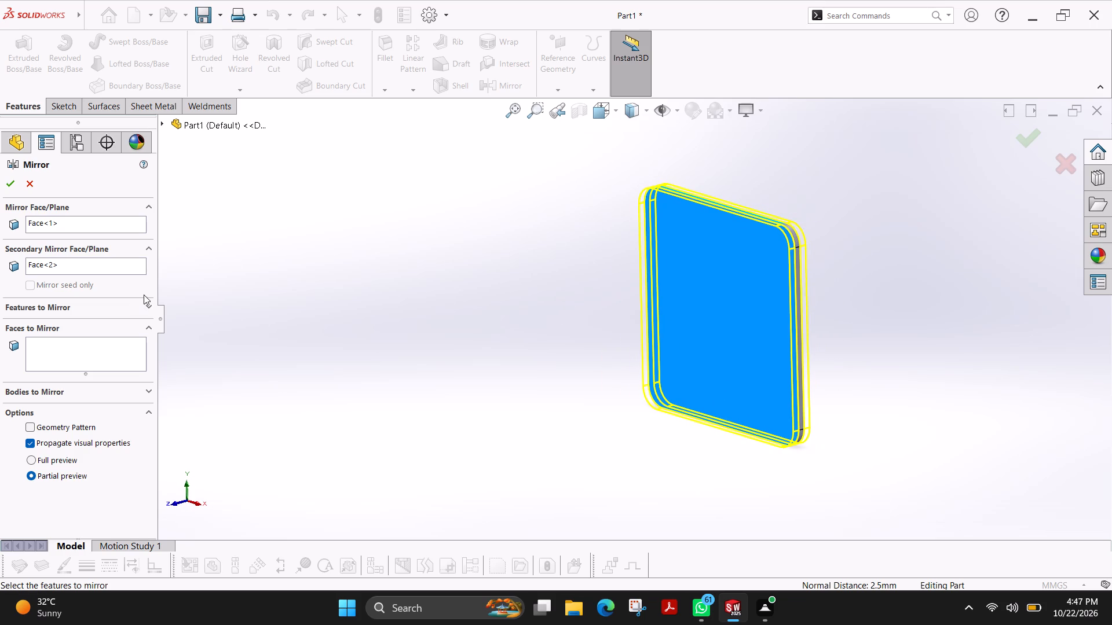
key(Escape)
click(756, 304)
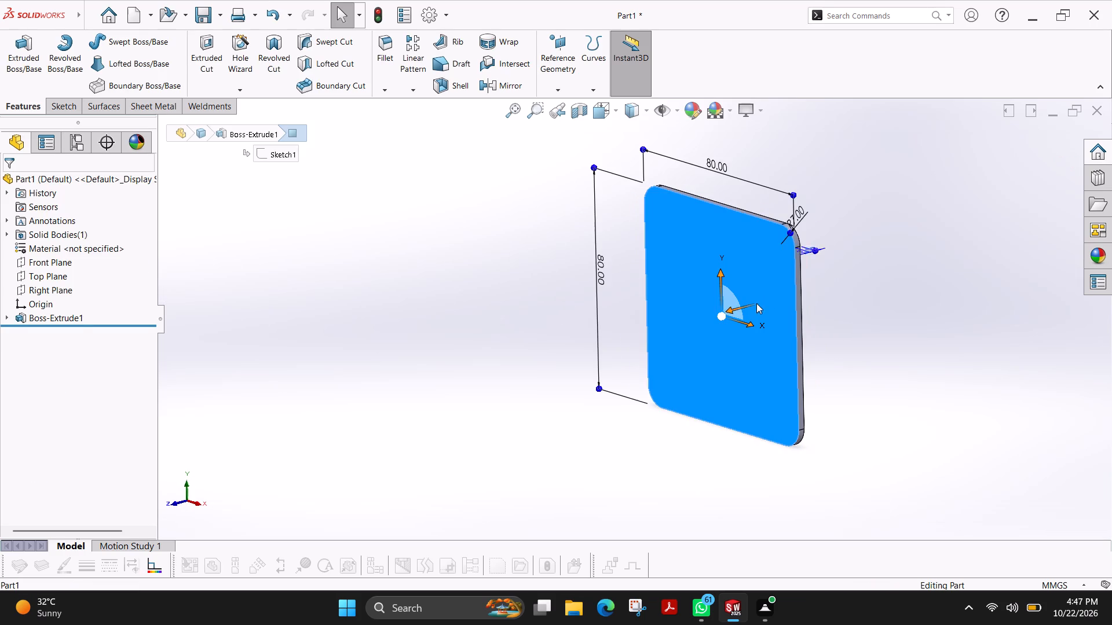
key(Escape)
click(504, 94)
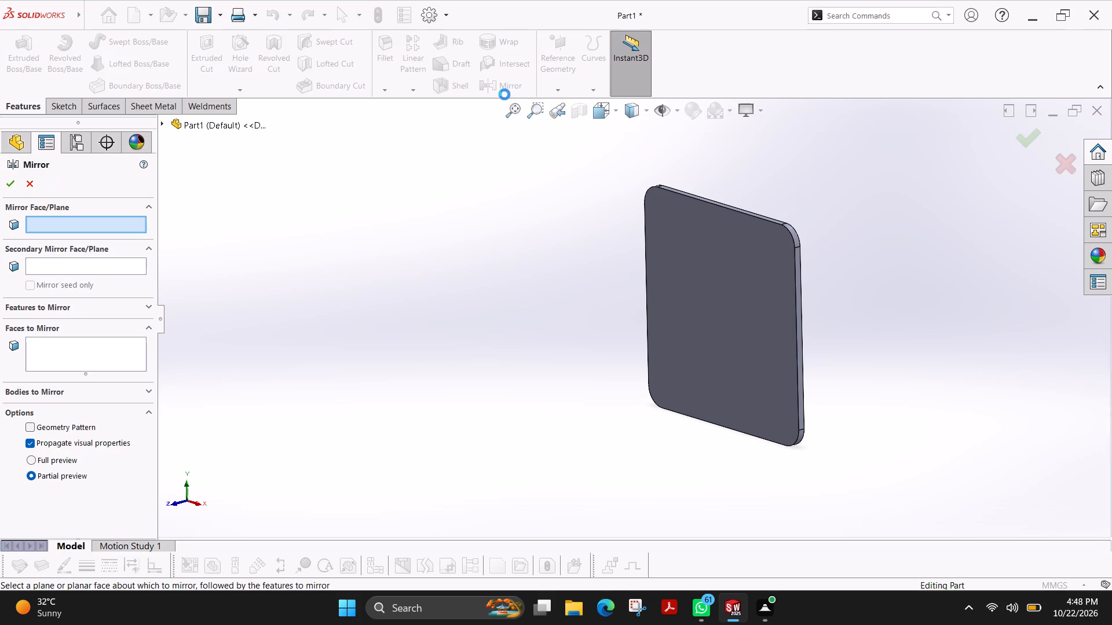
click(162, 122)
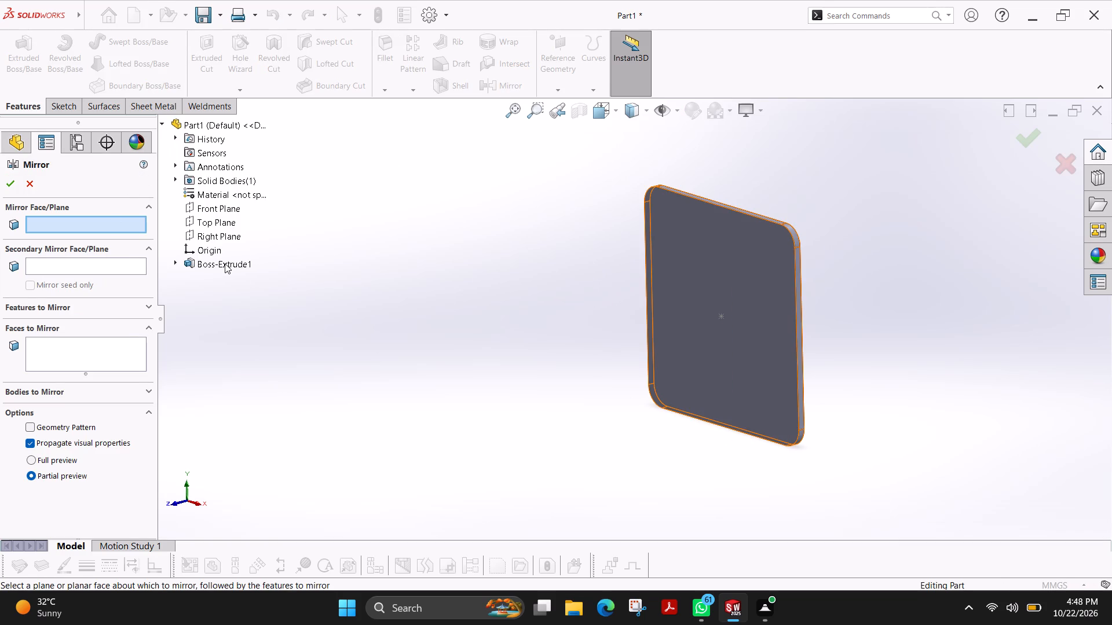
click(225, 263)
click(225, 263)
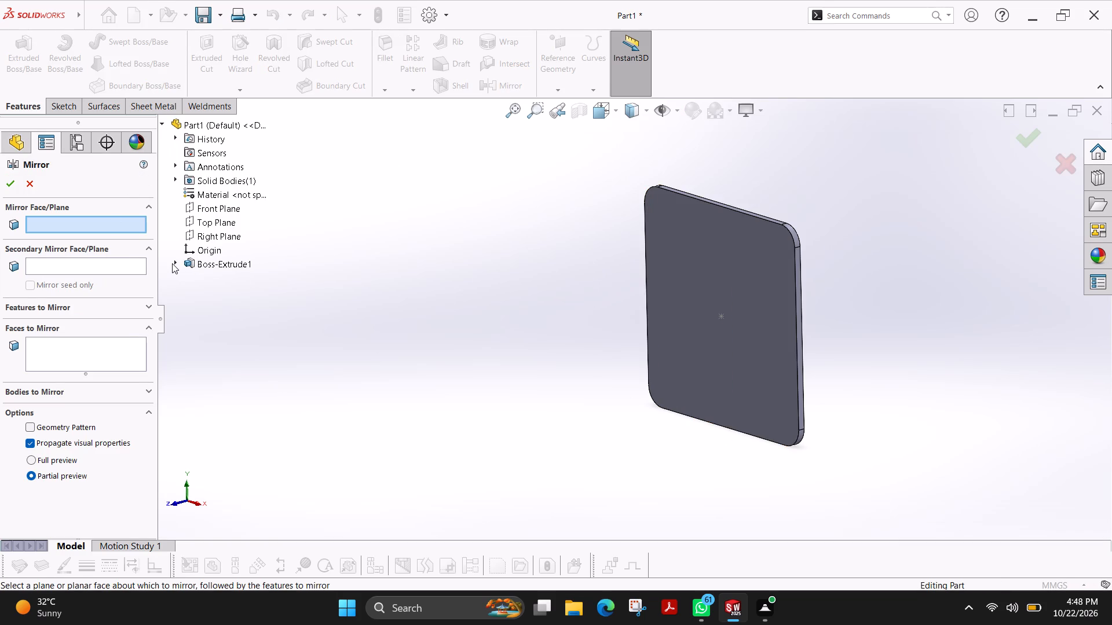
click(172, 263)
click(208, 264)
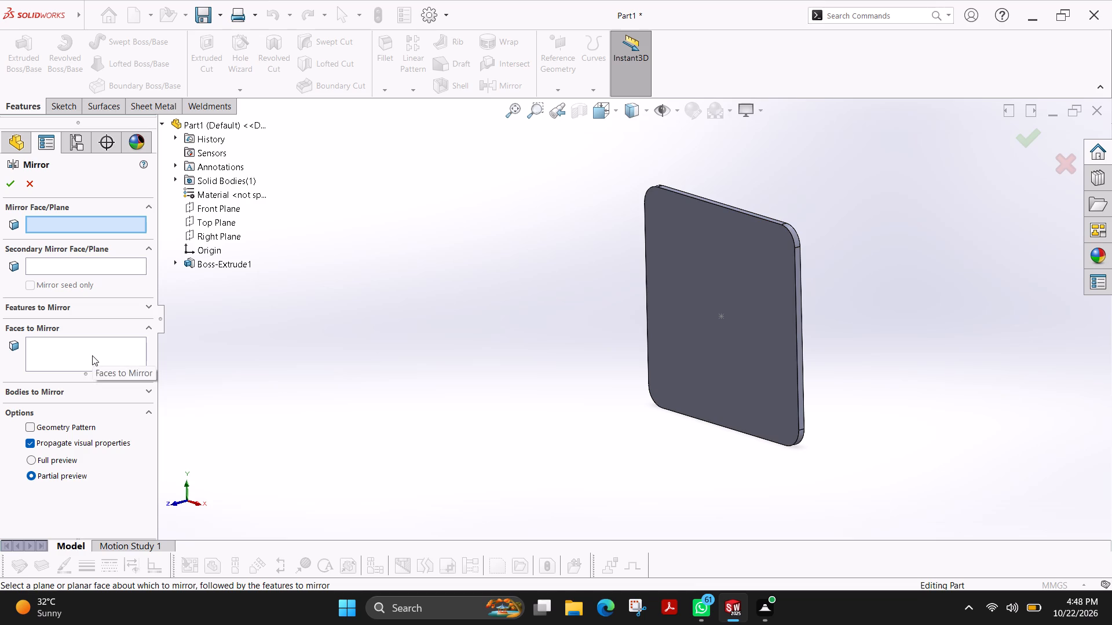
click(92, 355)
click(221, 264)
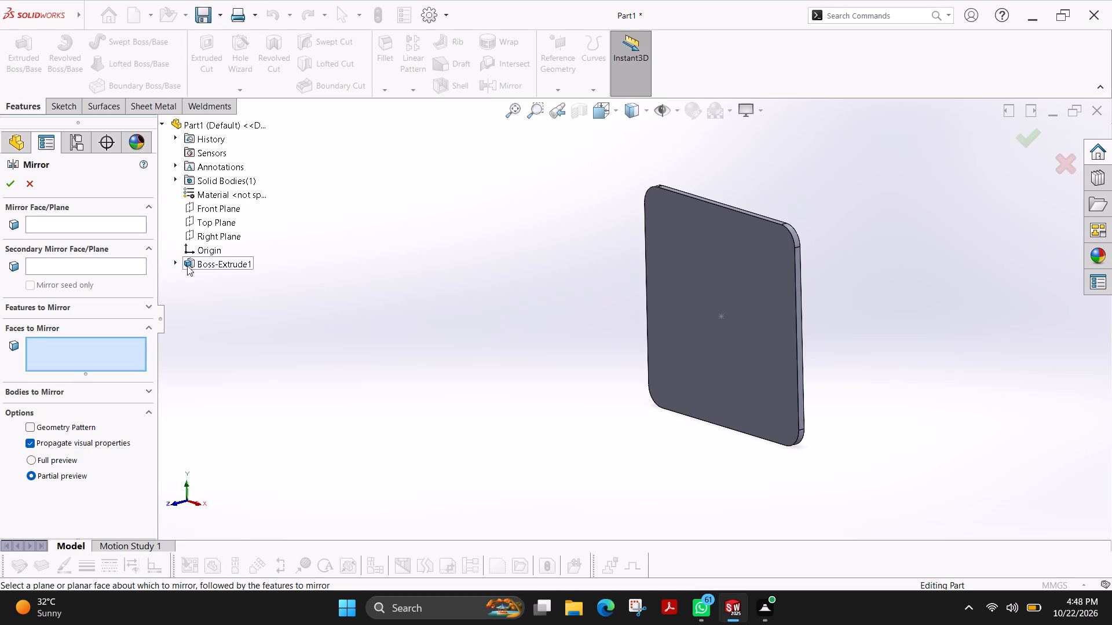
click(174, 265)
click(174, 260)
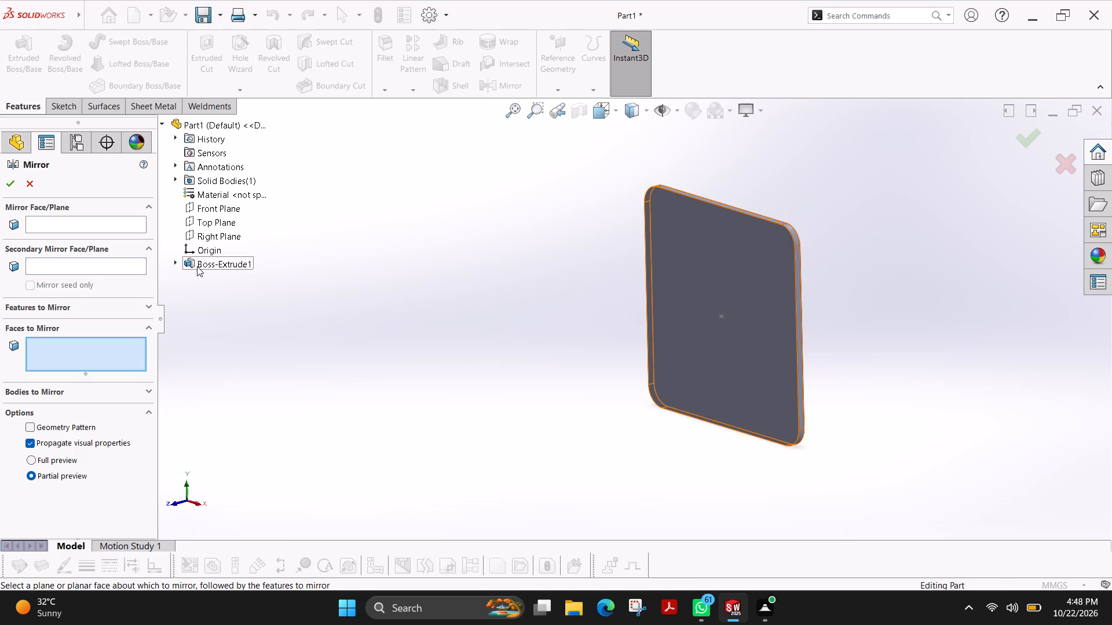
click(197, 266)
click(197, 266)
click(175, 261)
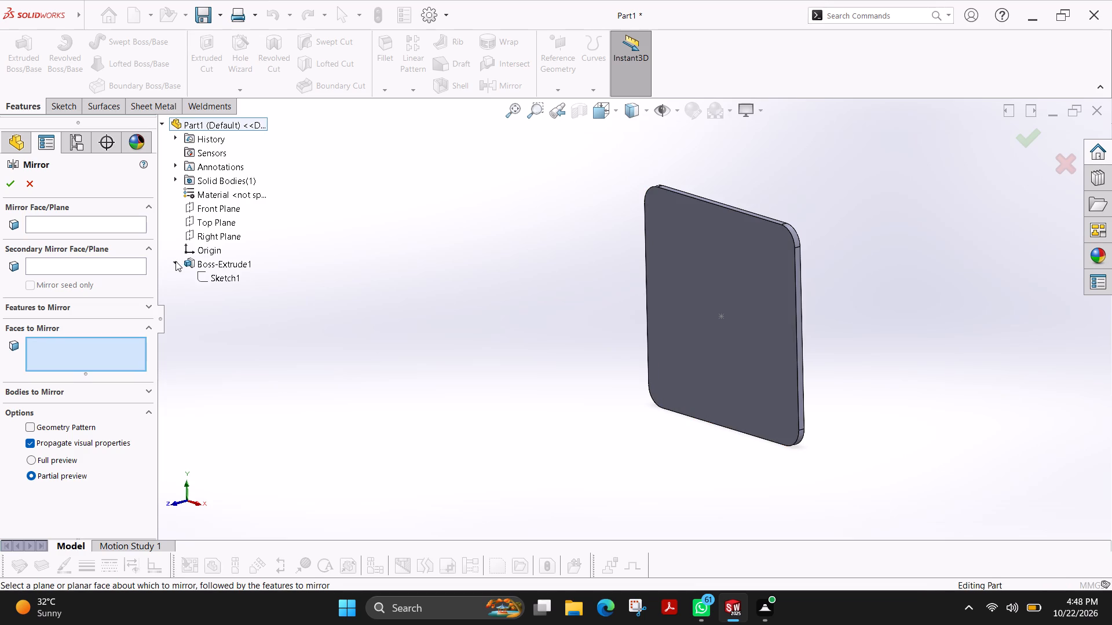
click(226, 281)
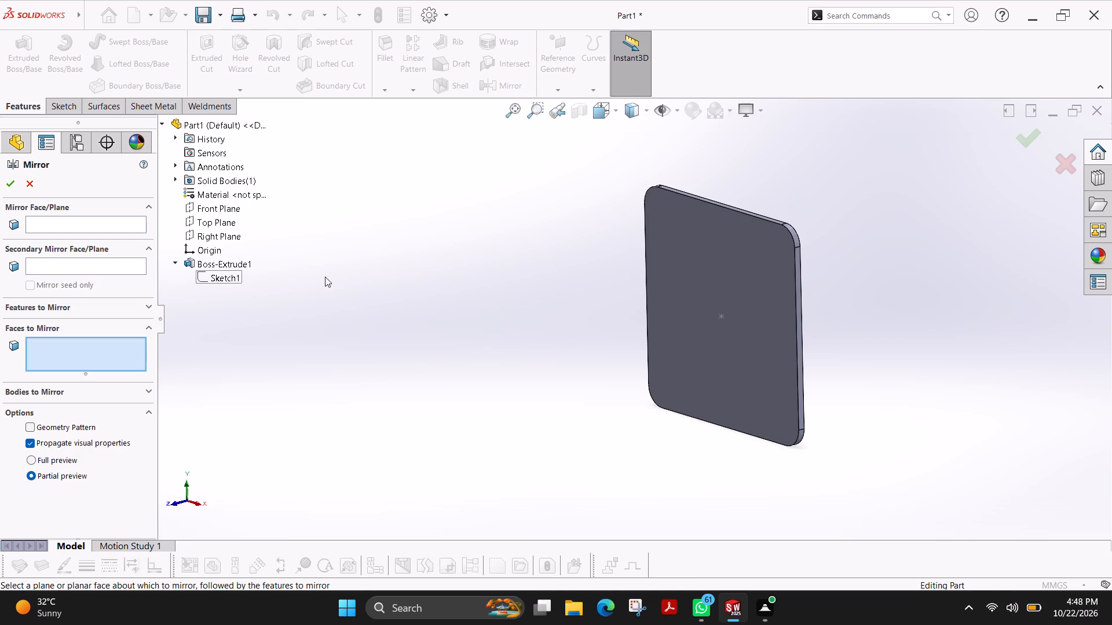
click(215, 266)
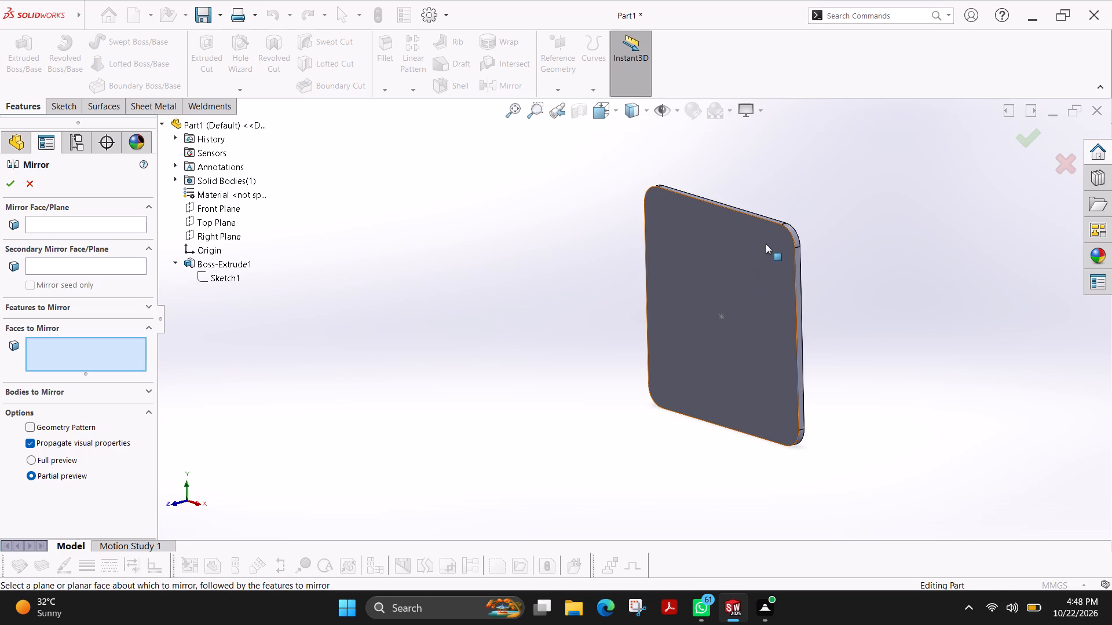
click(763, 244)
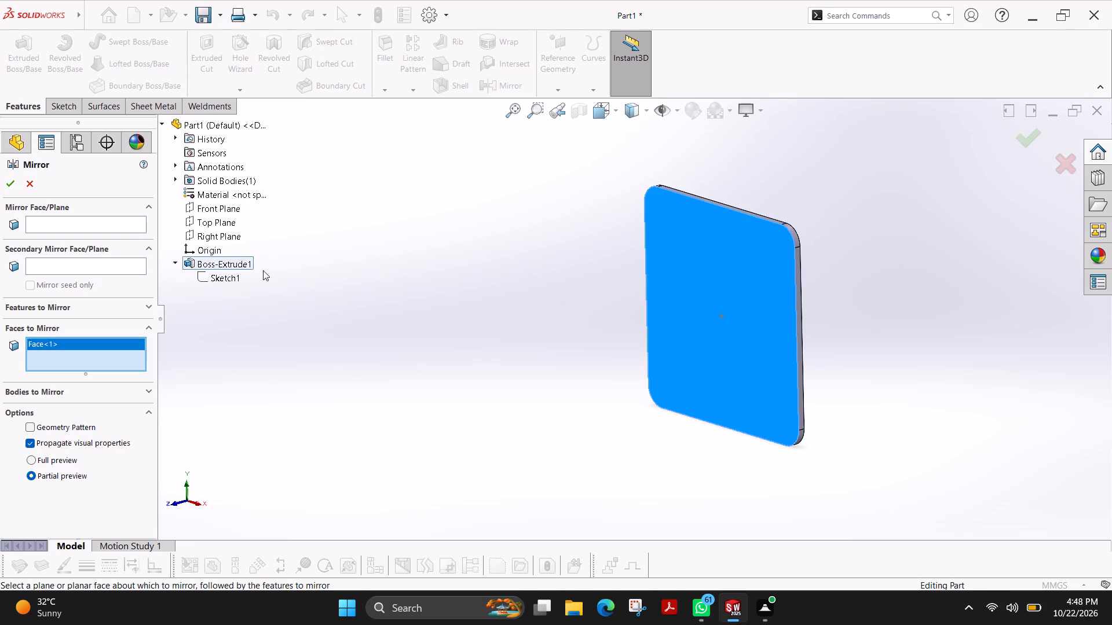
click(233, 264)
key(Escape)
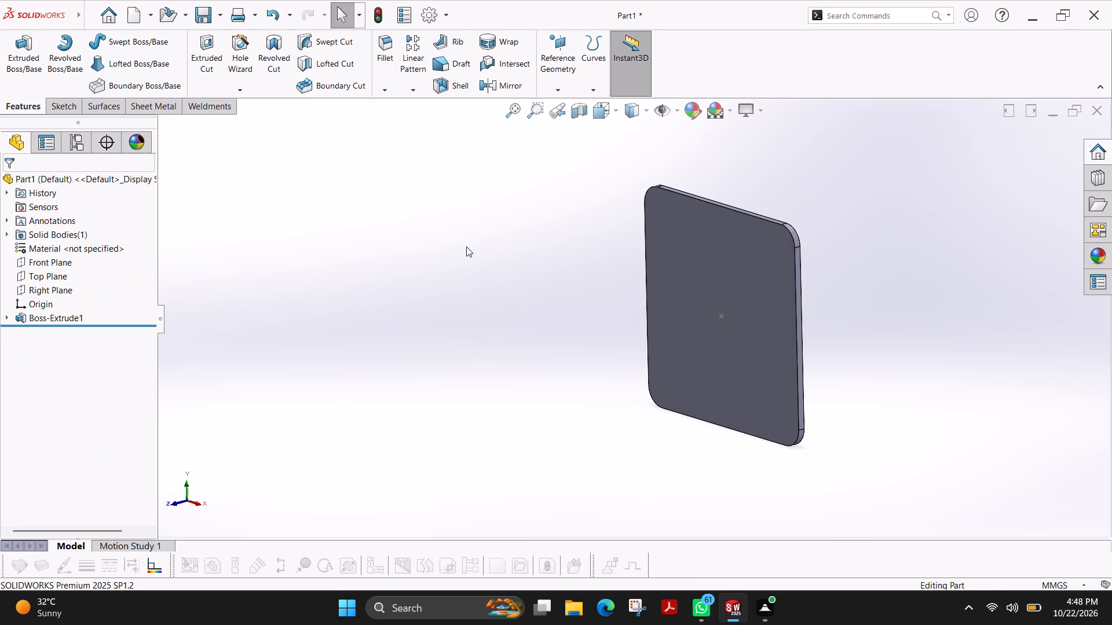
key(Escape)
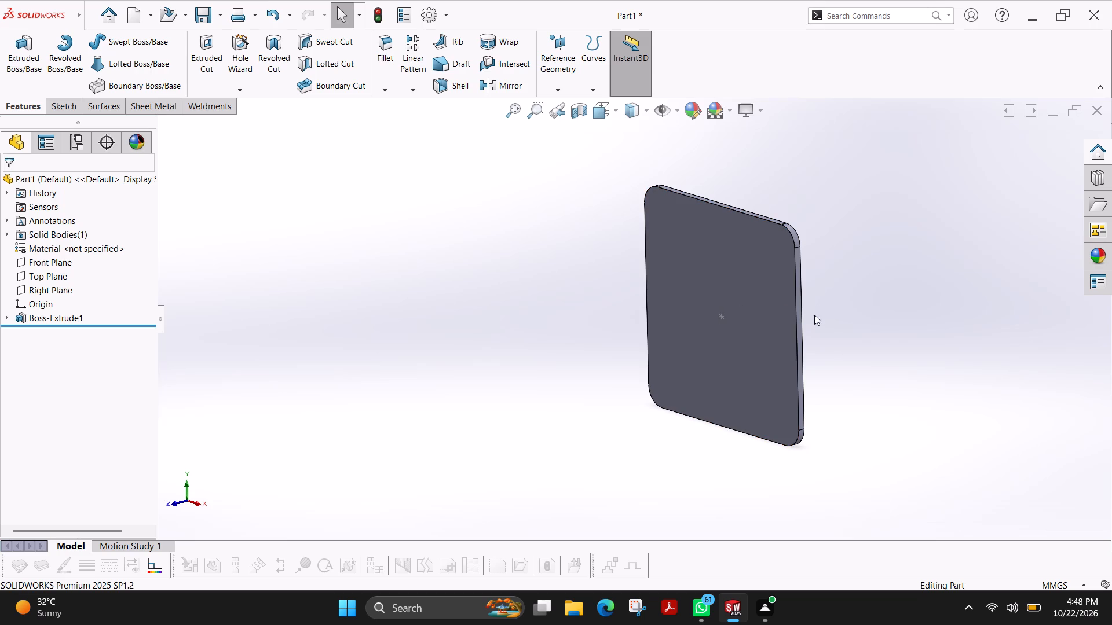
Sketch a circle with a radius of about 44 mm on the plate's back face, centred on the origin.
ctrl+shift+middle_drag(838, 277, 752, 322)
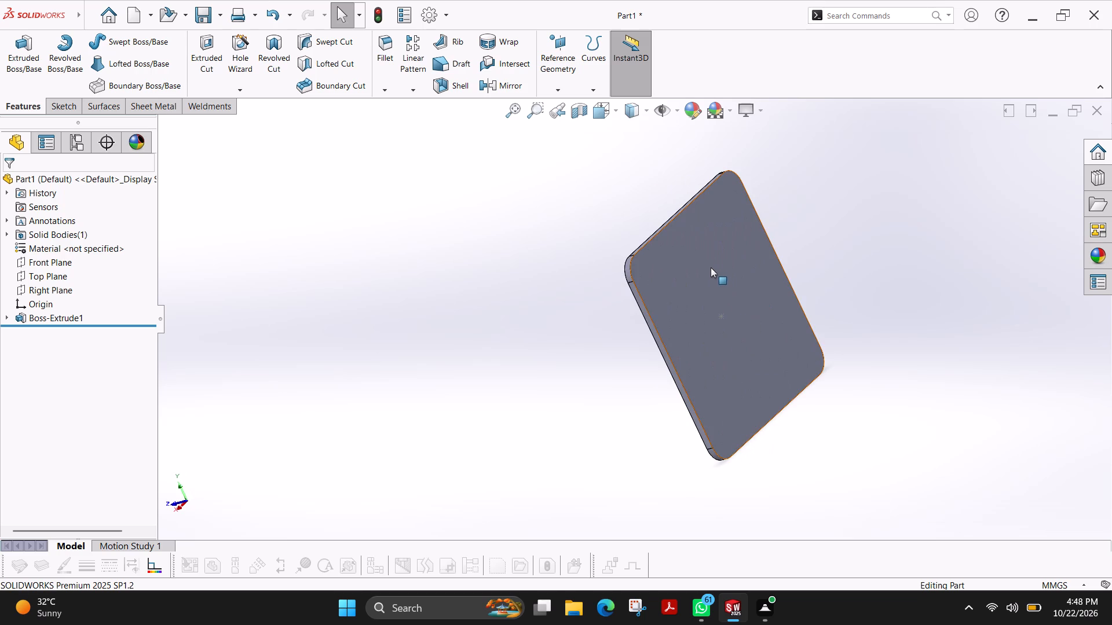
click(711, 267)
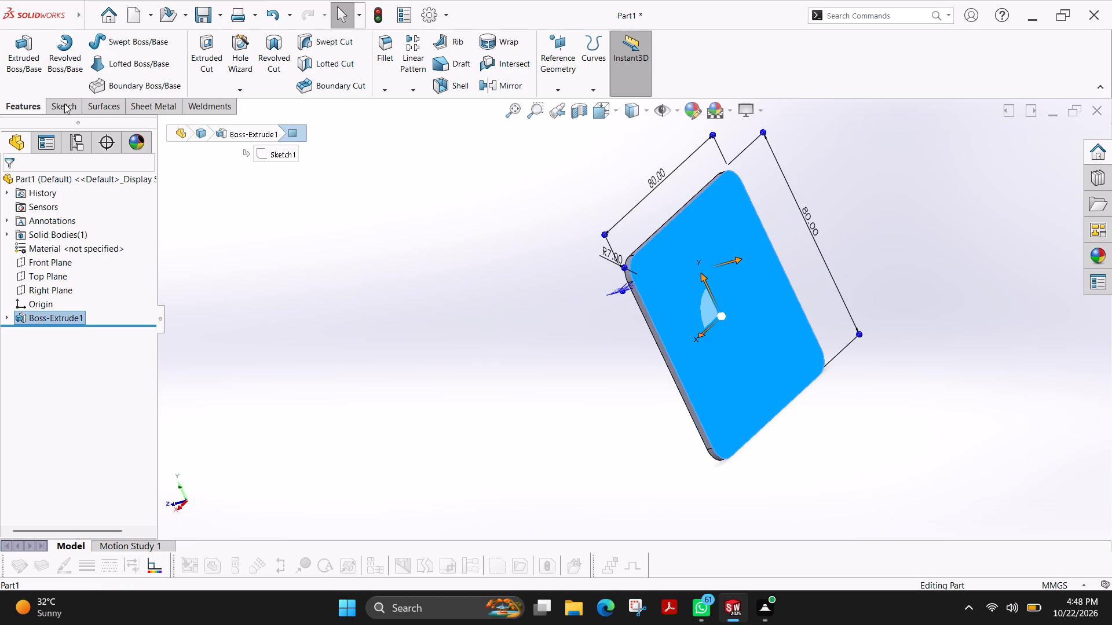
click(64, 104)
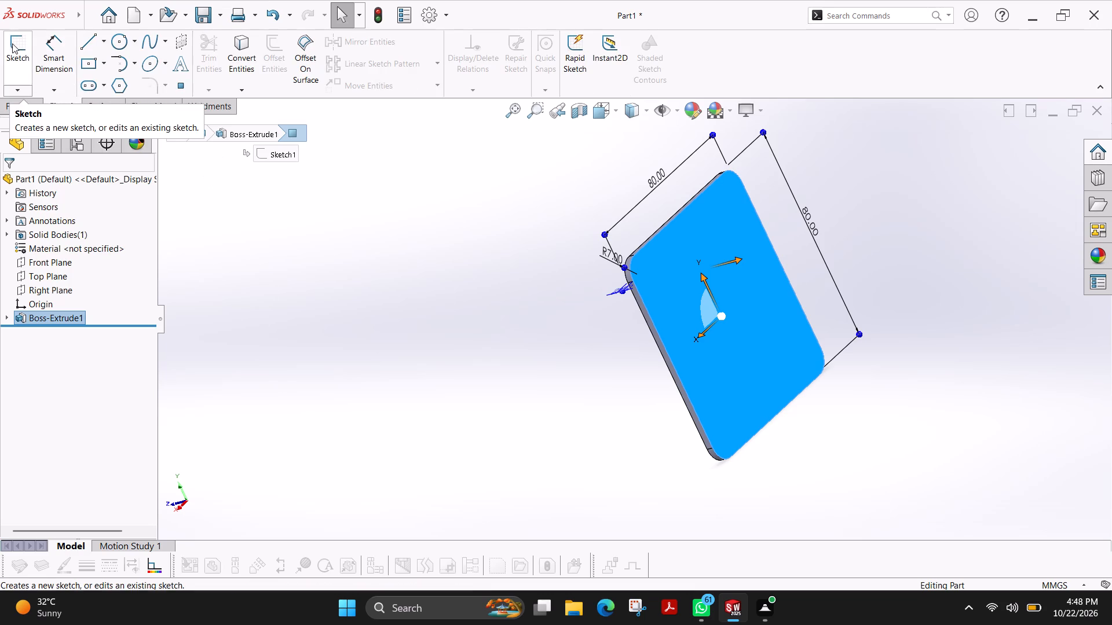
click(12, 43)
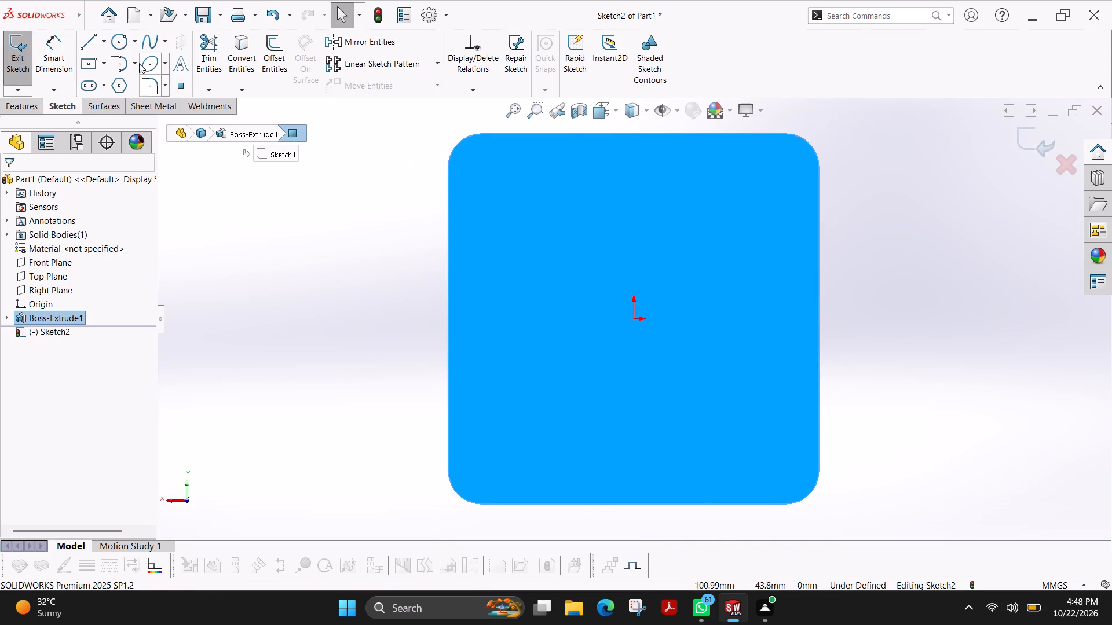
key(Escape)
click(120, 45)
click(632, 318)
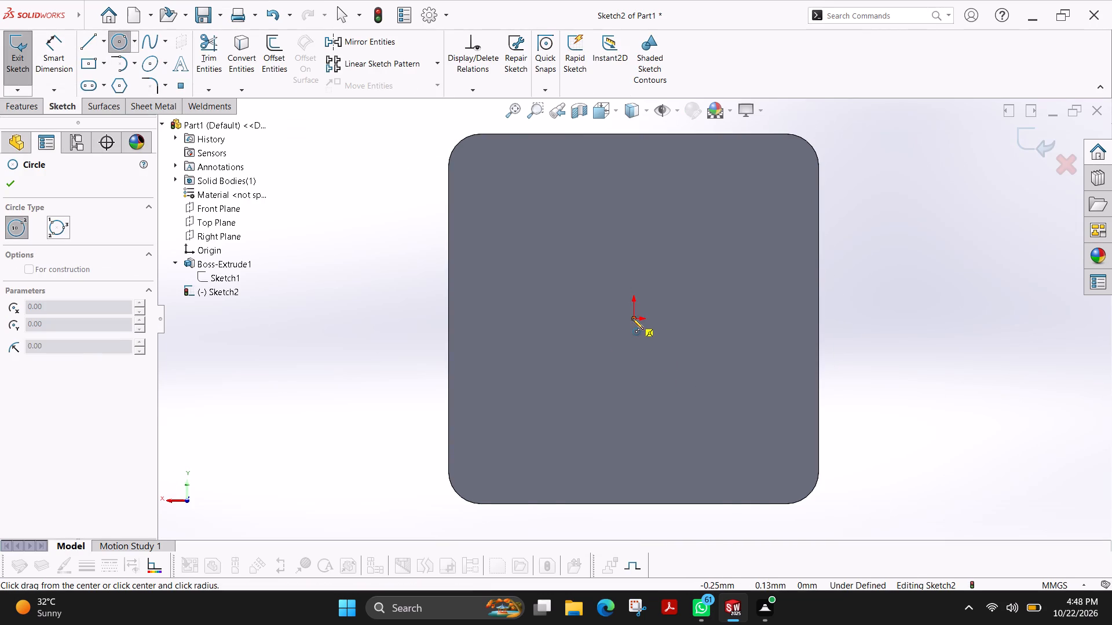
click(835, 285)
Dimension the circle's diameter to 85 mm.
click(46, 55)
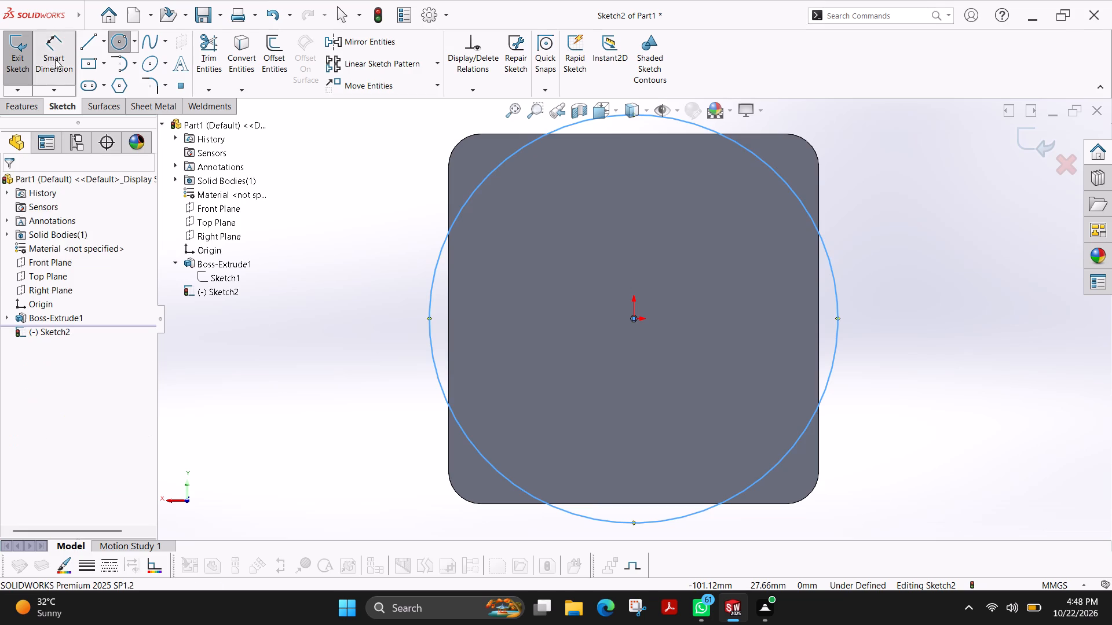
click(427, 341)
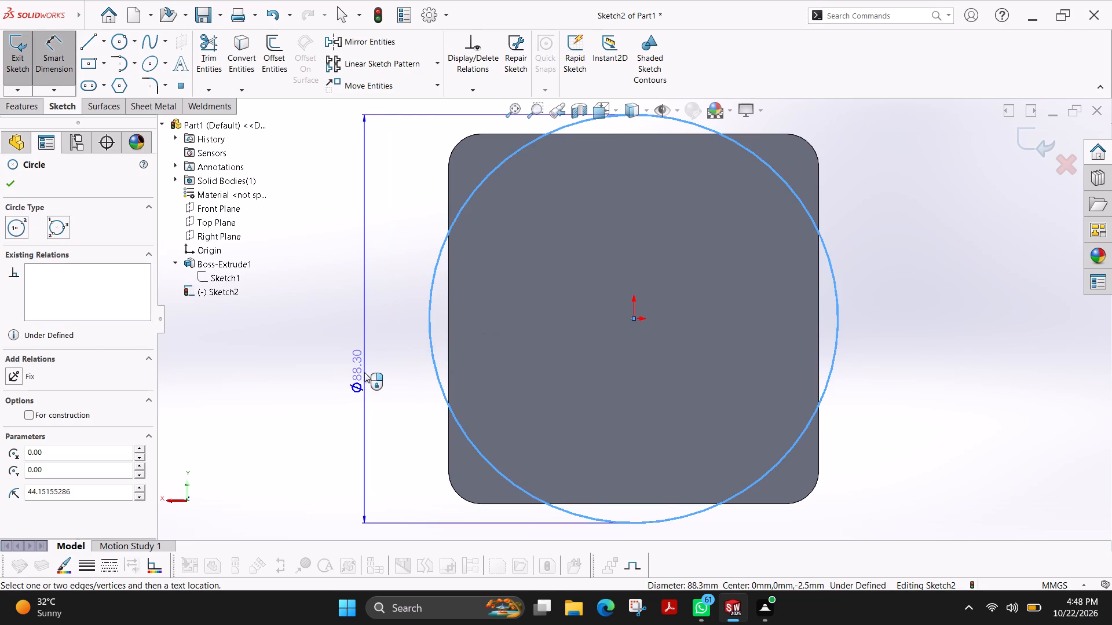
click(363, 370)
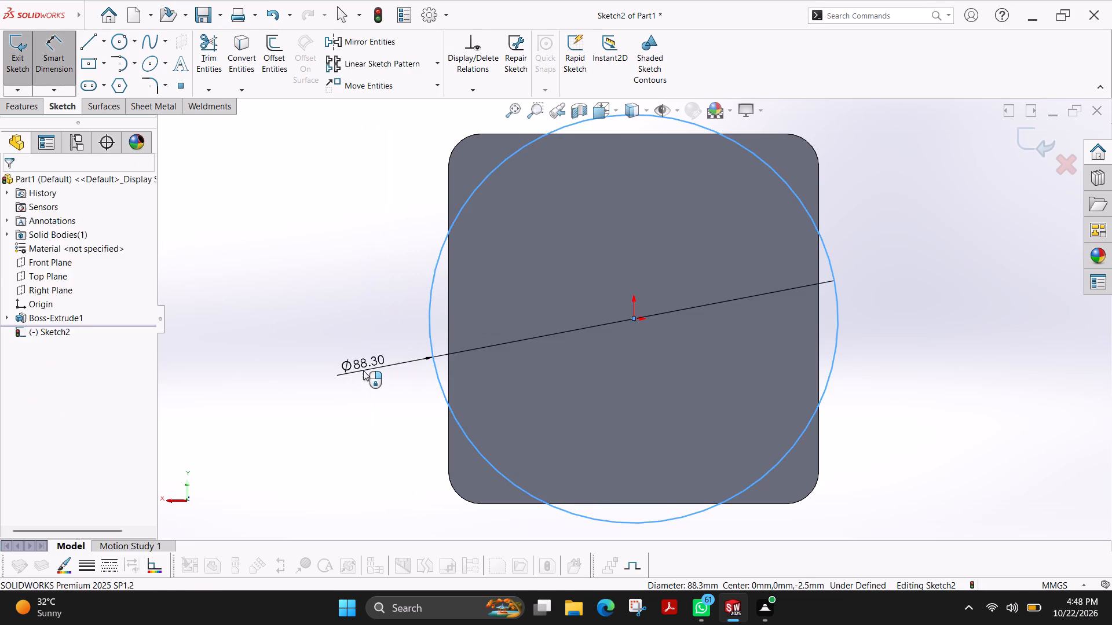
key(8)
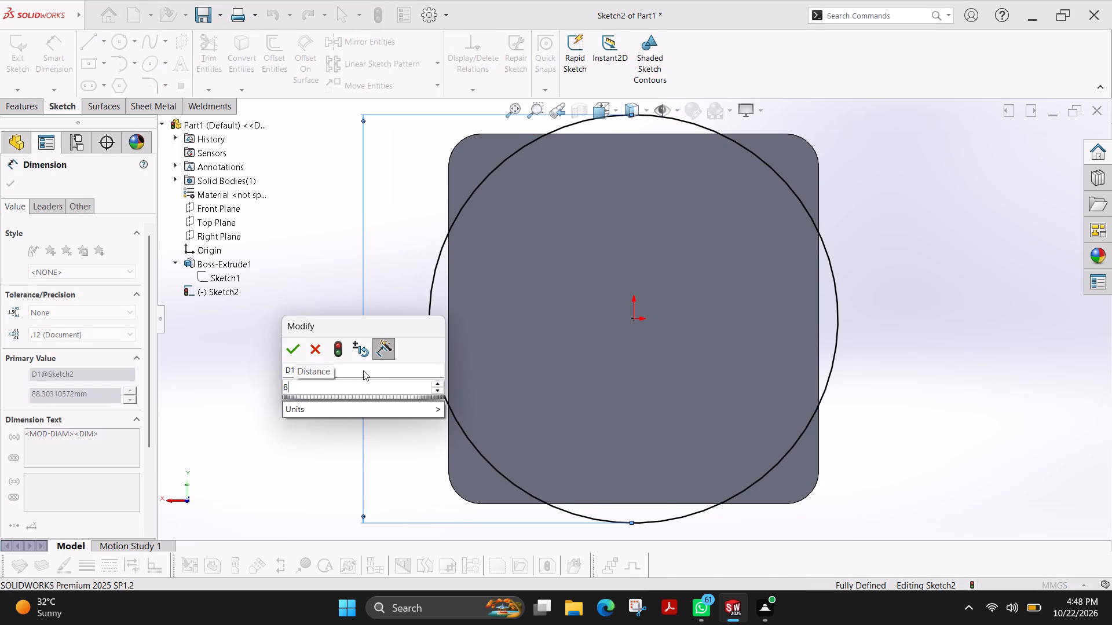
key(5)
key(Return)
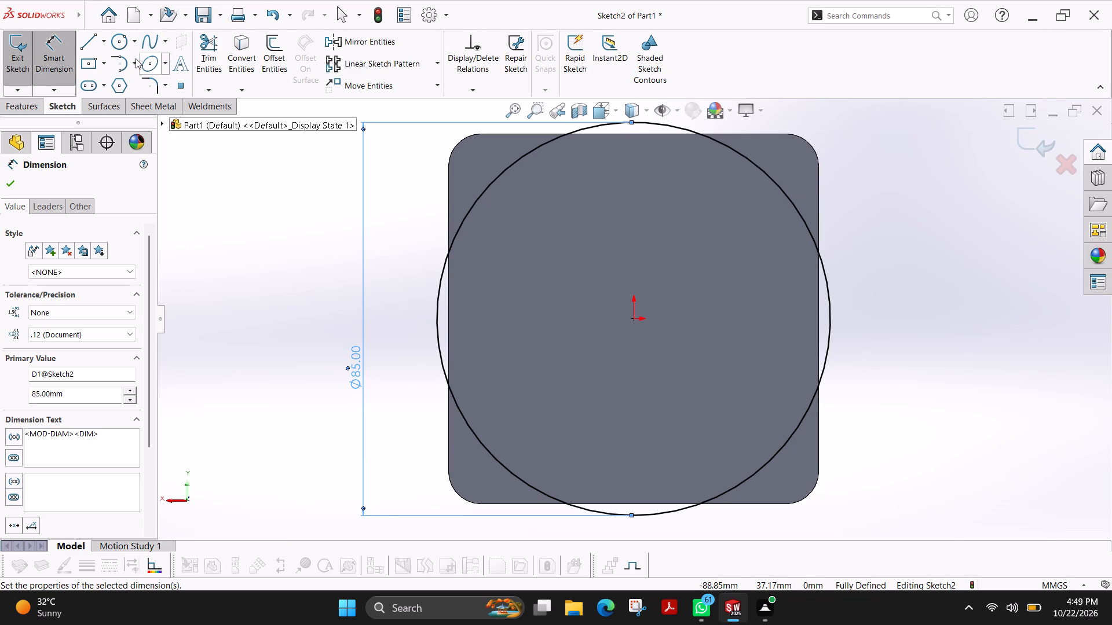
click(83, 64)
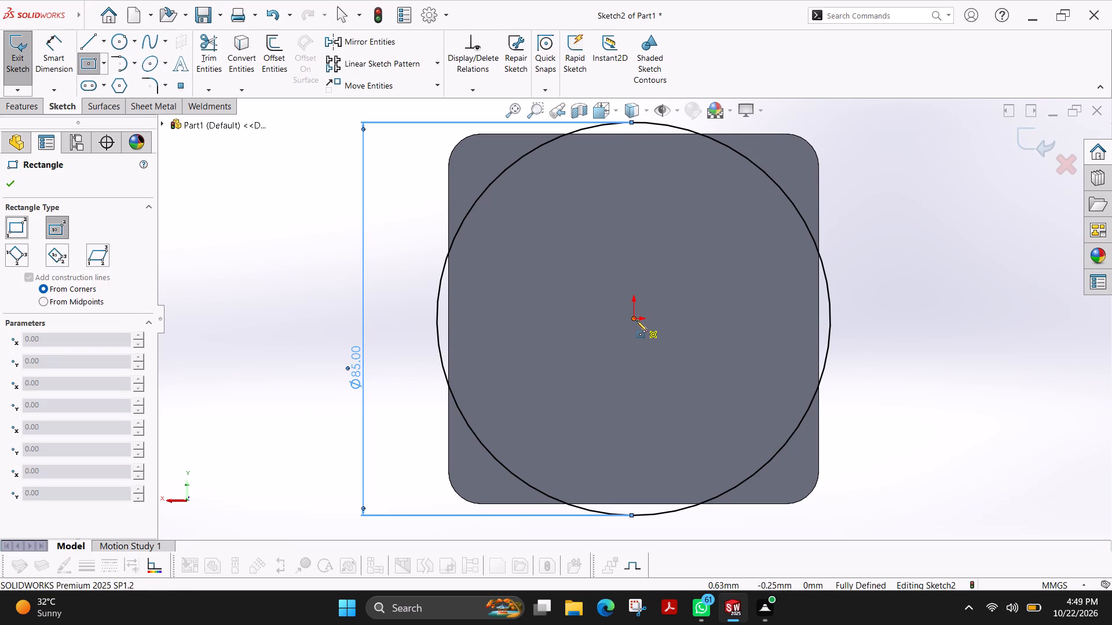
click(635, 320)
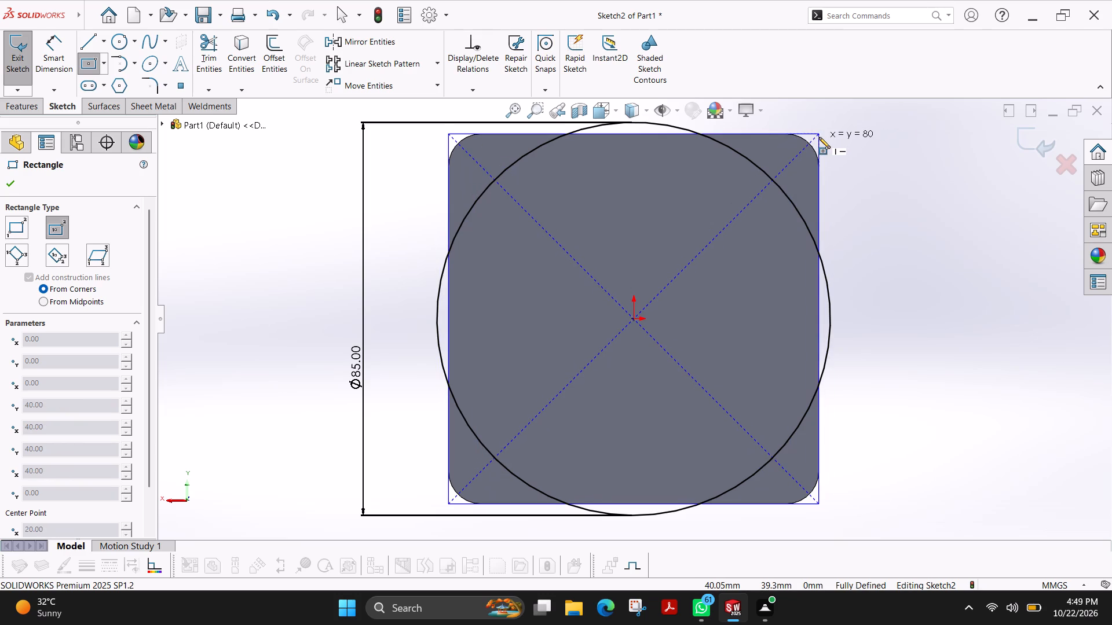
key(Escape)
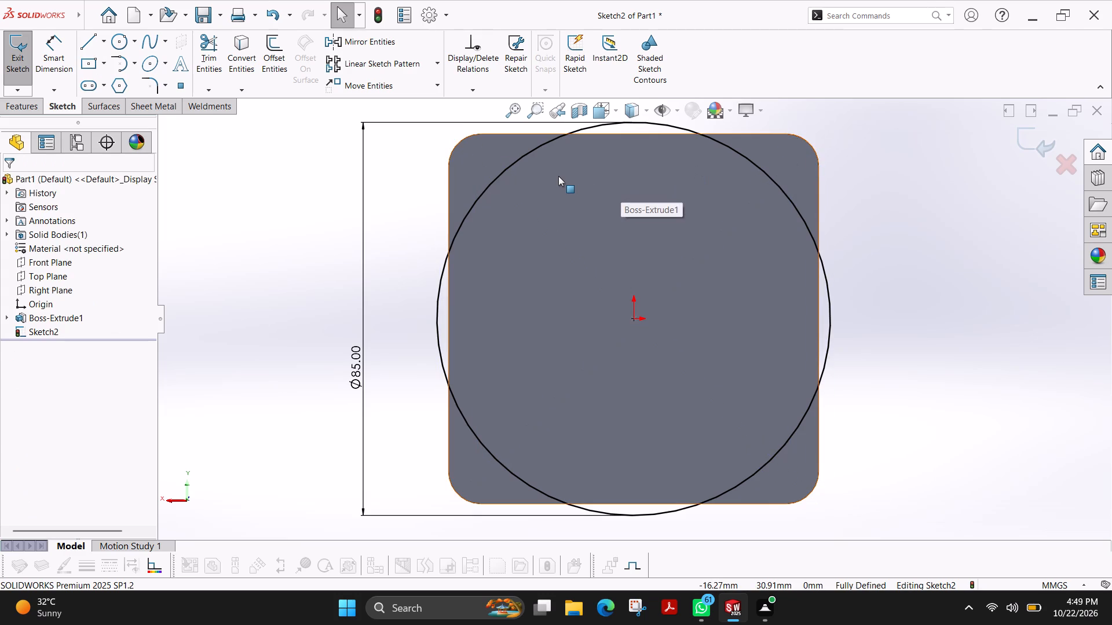
Sketch a separate line along each of the plate's four straight edges, extending past both crossings with the 85 mm circle.
click(82, 46)
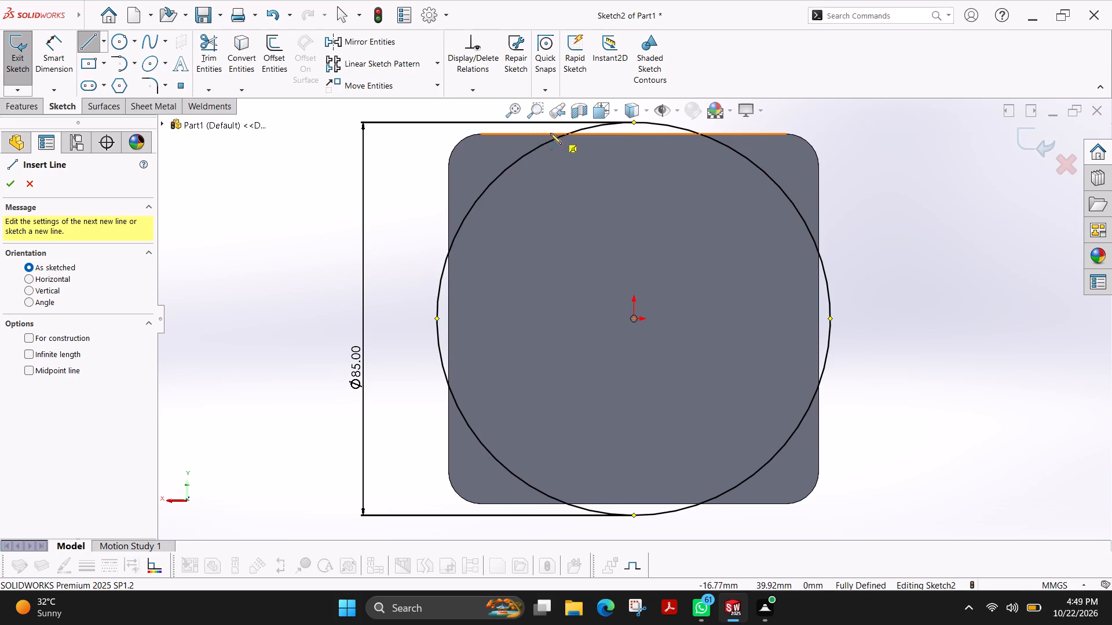
click(524, 133)
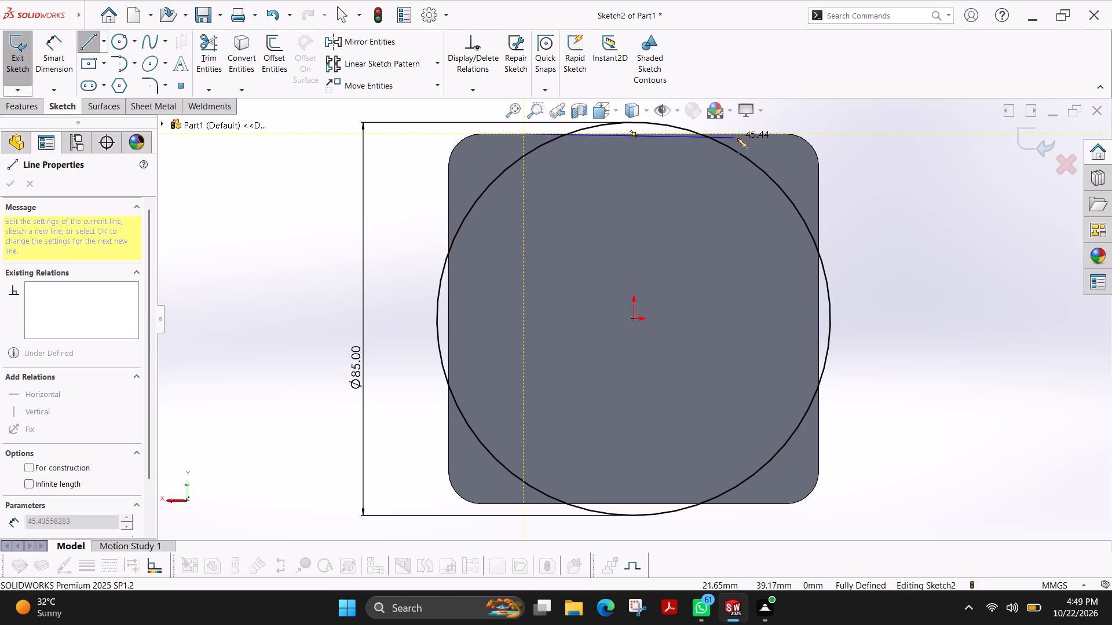
click(747, 135)
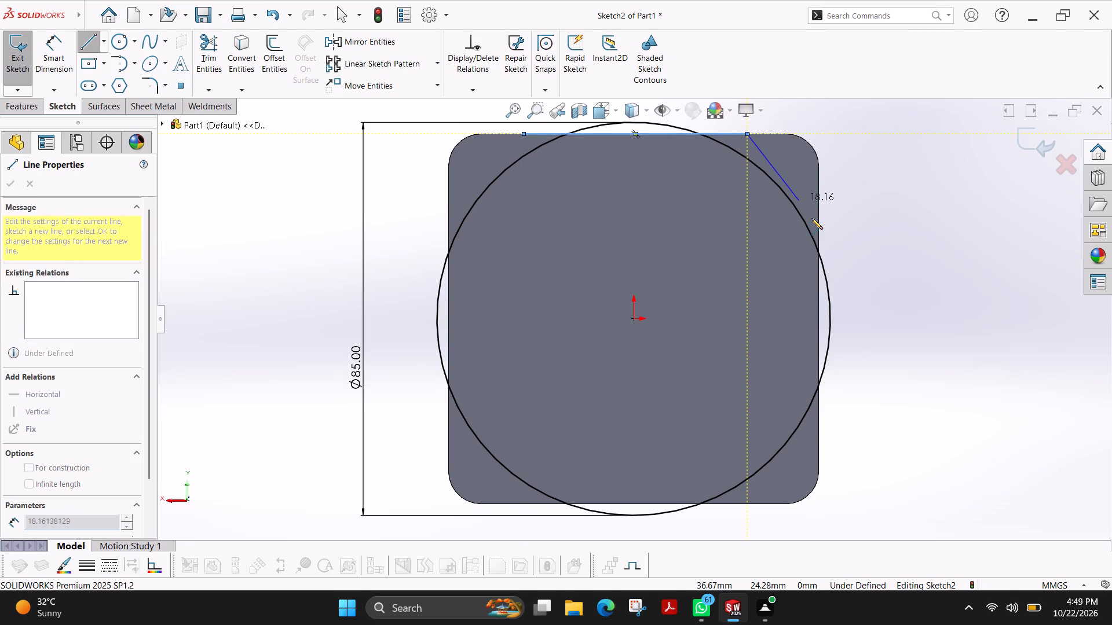
key(Escape)
click(84, 42)
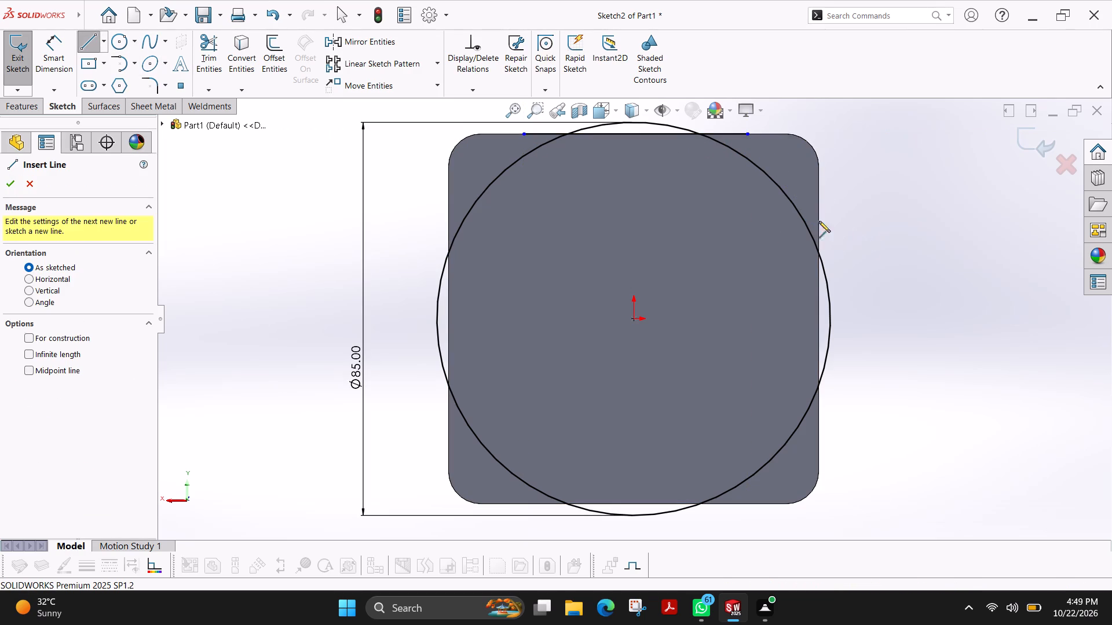
click(820, 218)
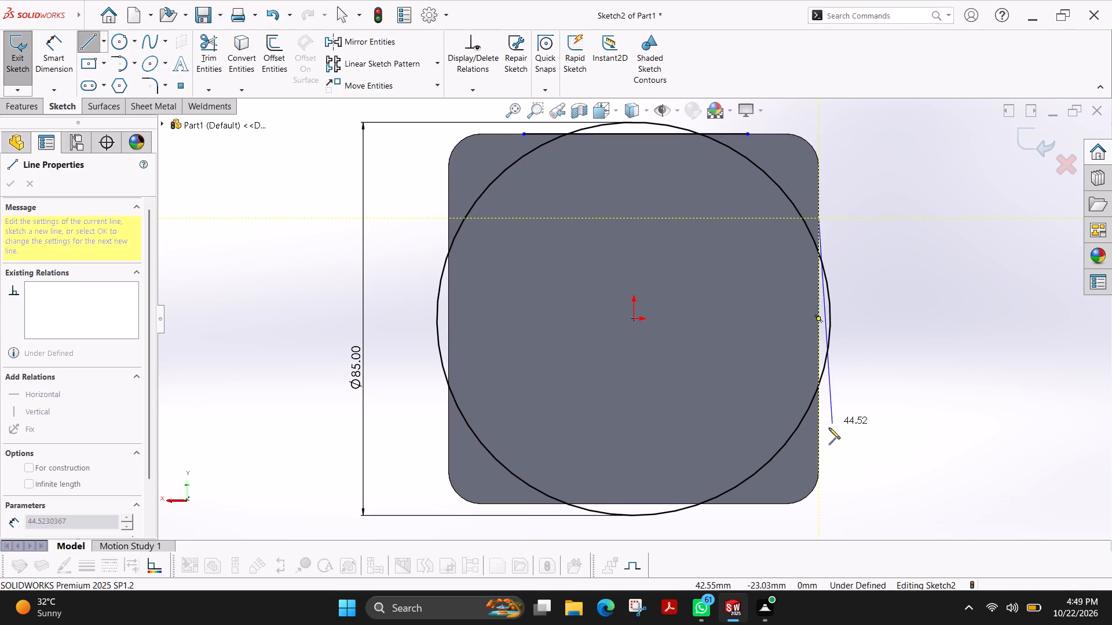
click(820, 436)
key(Escape)
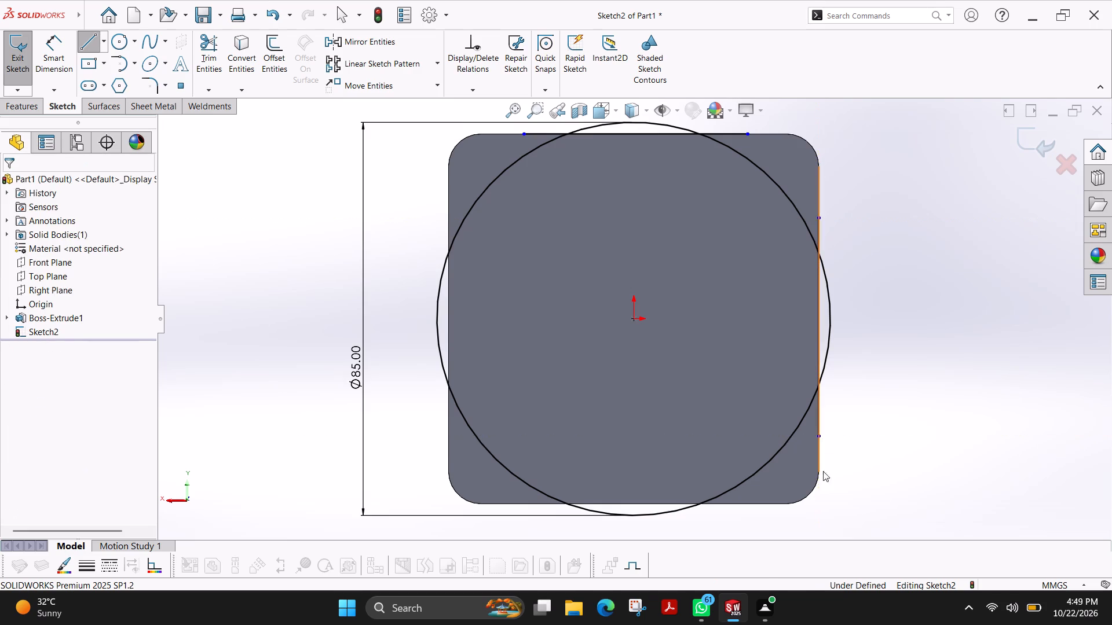
click(86, 47)
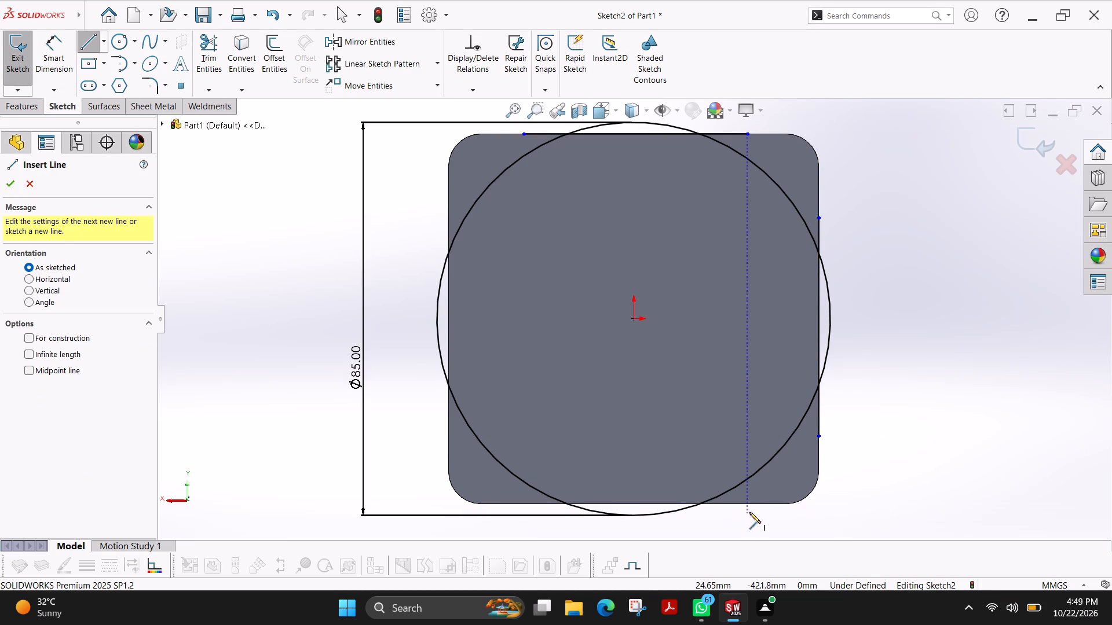
click(753, 504)
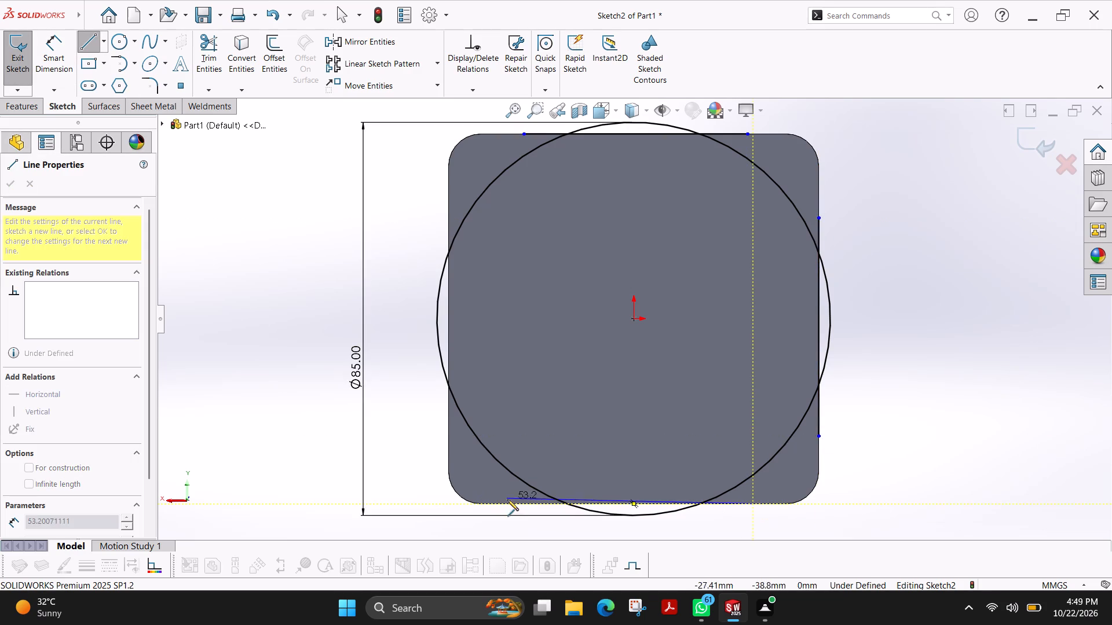
click(515, 503)
key(Escape)
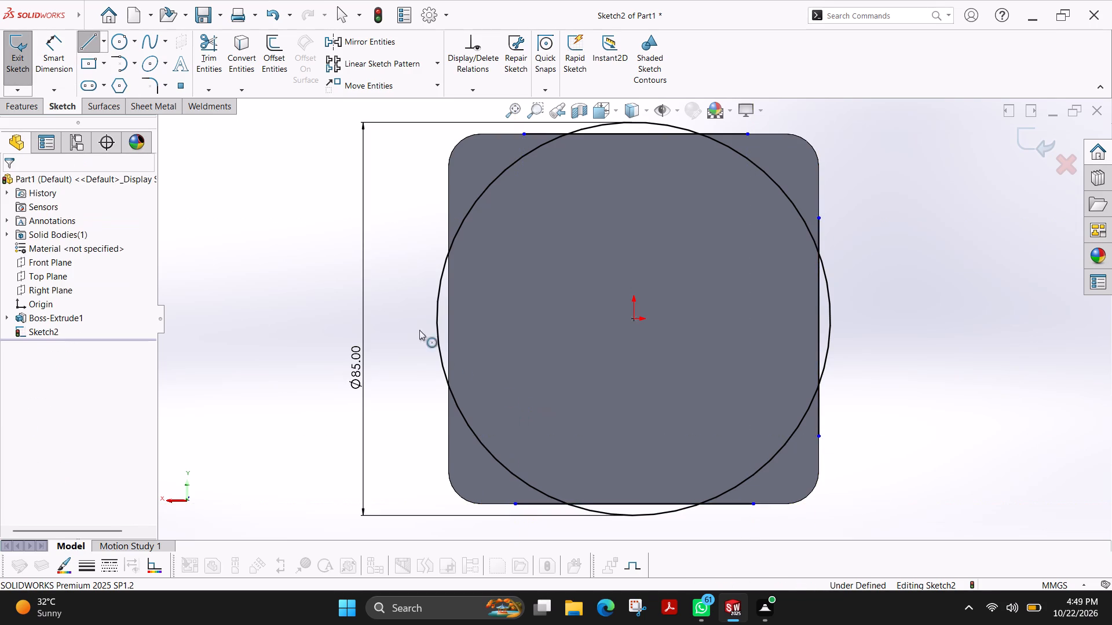
click(90, 49)
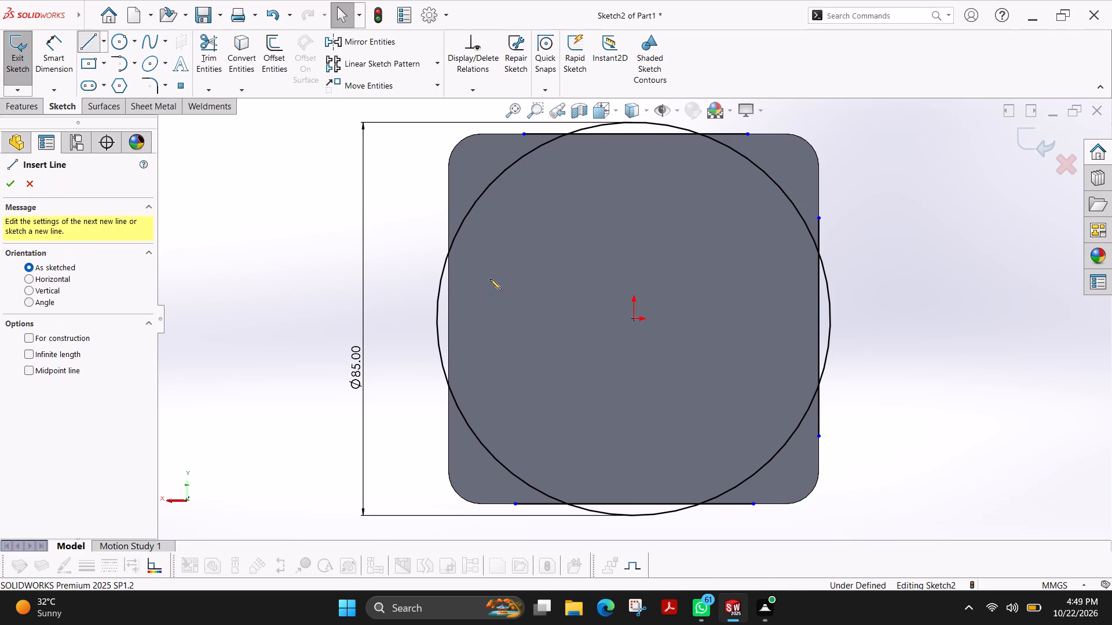
click(448, 212)
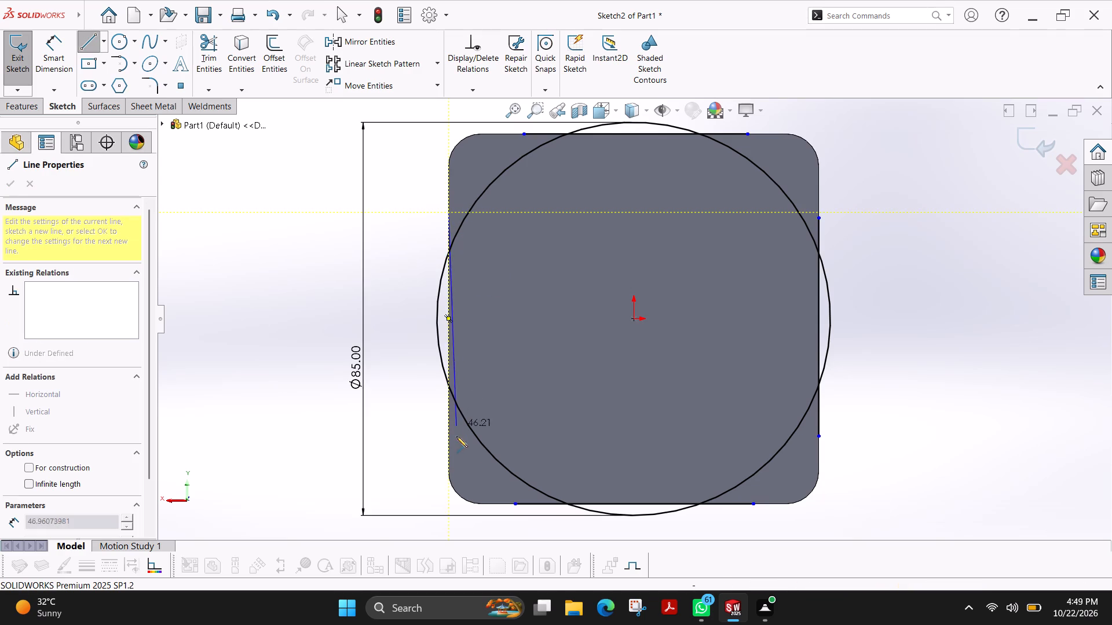
click(445, 454)
key(Escape)
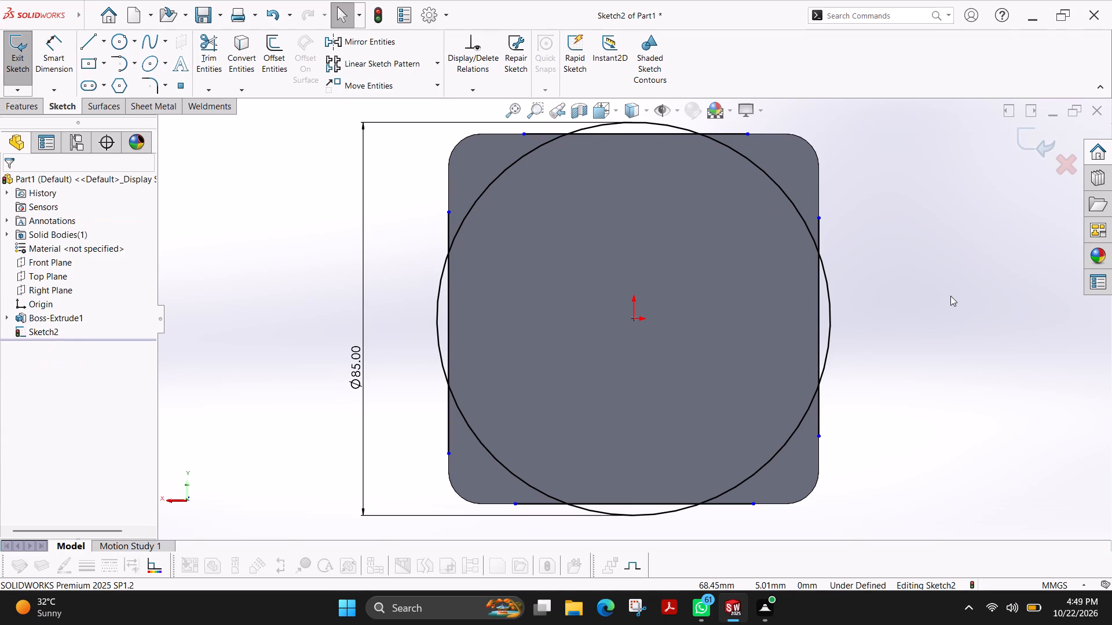
Power-trim the circle arcs outside the plate's top and right edges, plus the top line's overhanging ends and the right line's upper end.
click(200, 49)
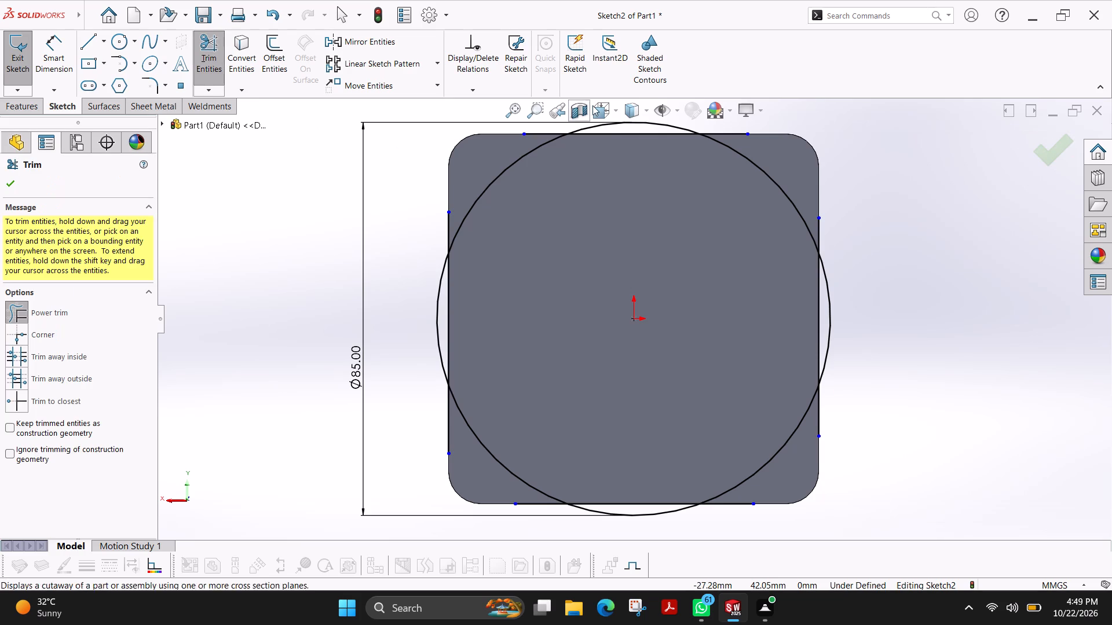
scroll(668, 180, up, 1)
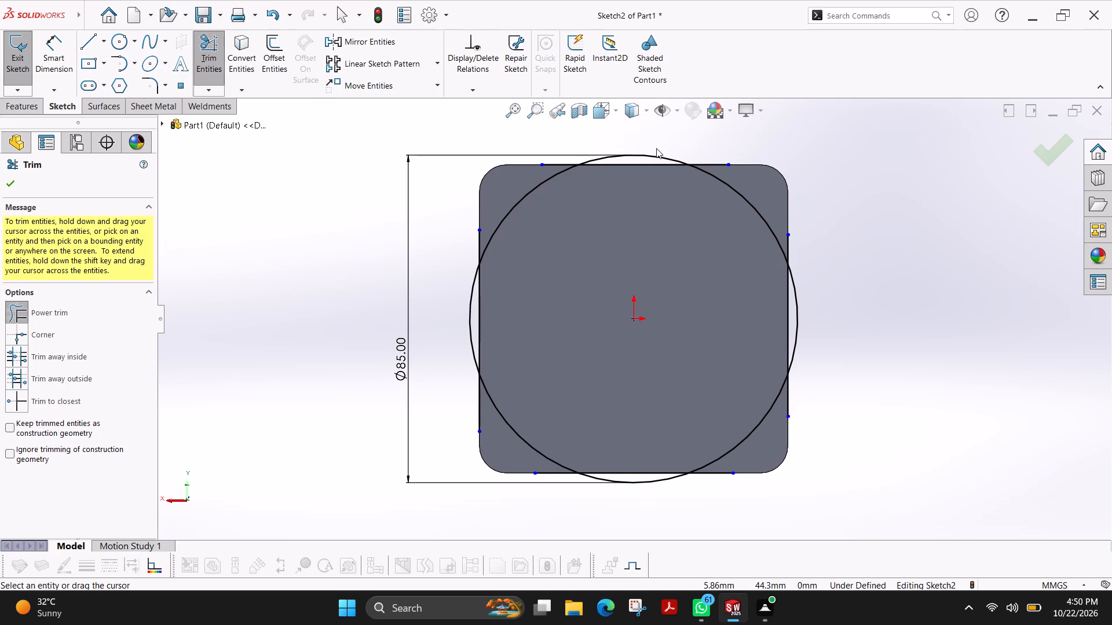
scroll(656, 148, down, 2)
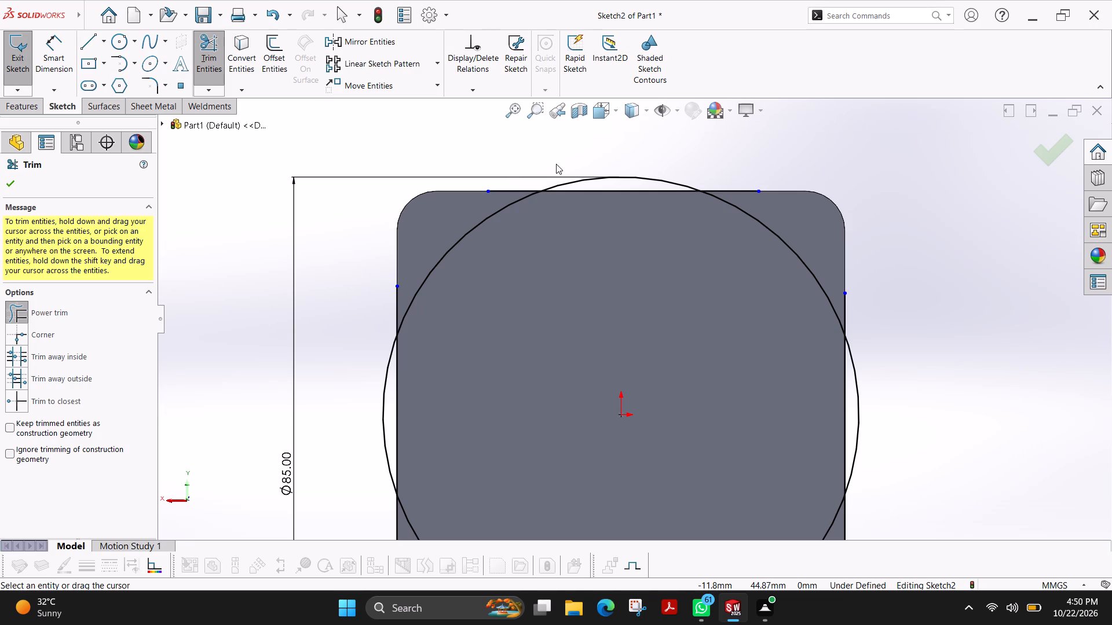
drag(564, 164, 622, 181)
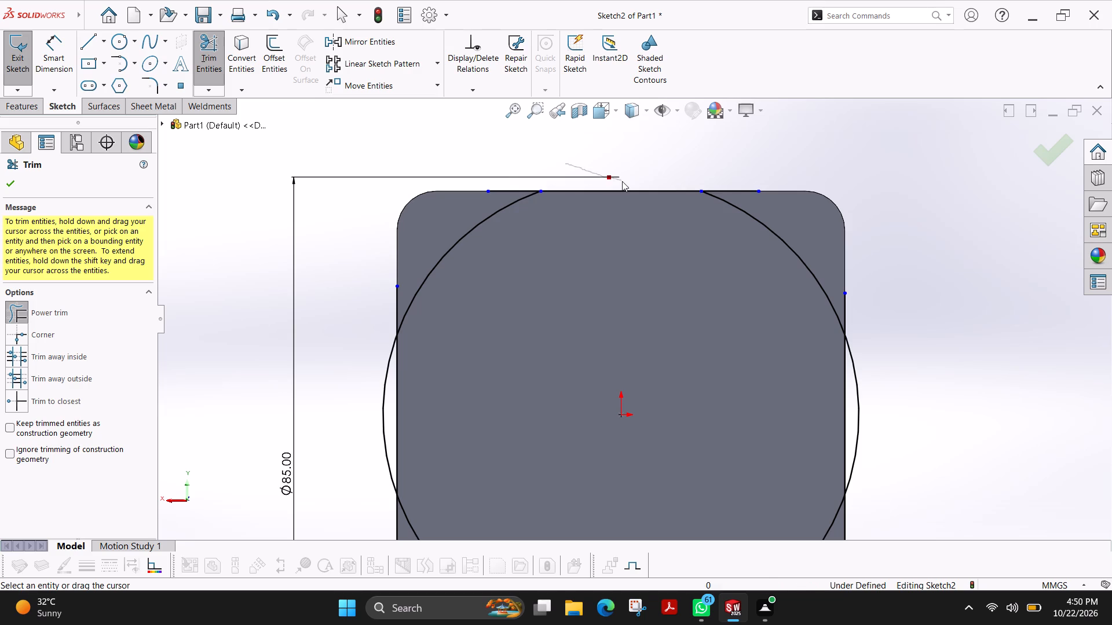
drag(622, 181, 623, 181)
drag(510, 179, 488, 200)
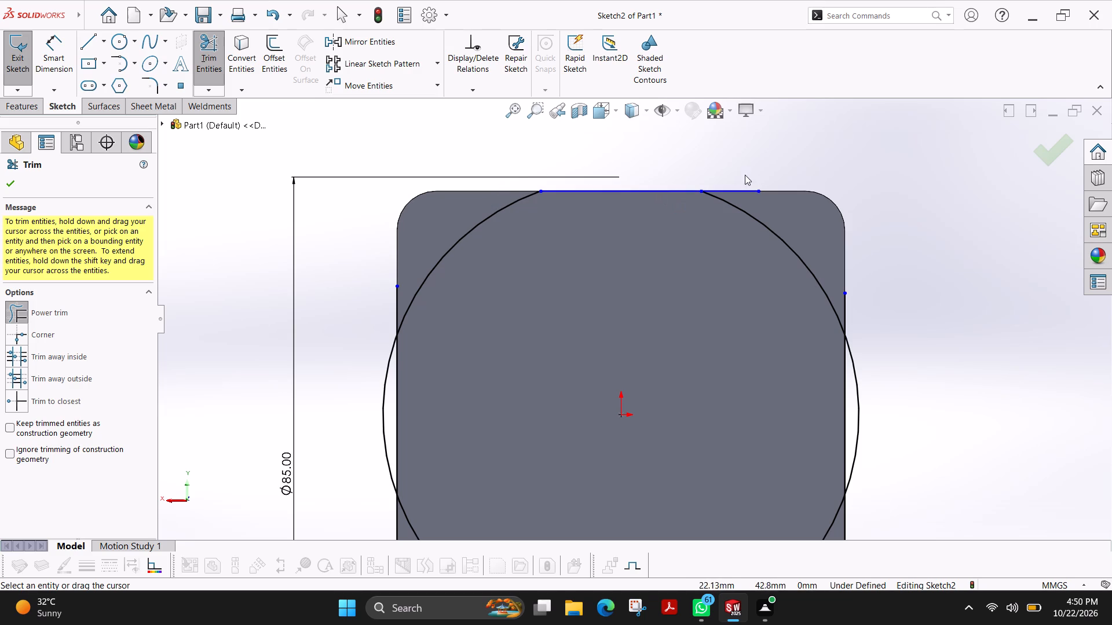
drag(733, 173, 758, 201)
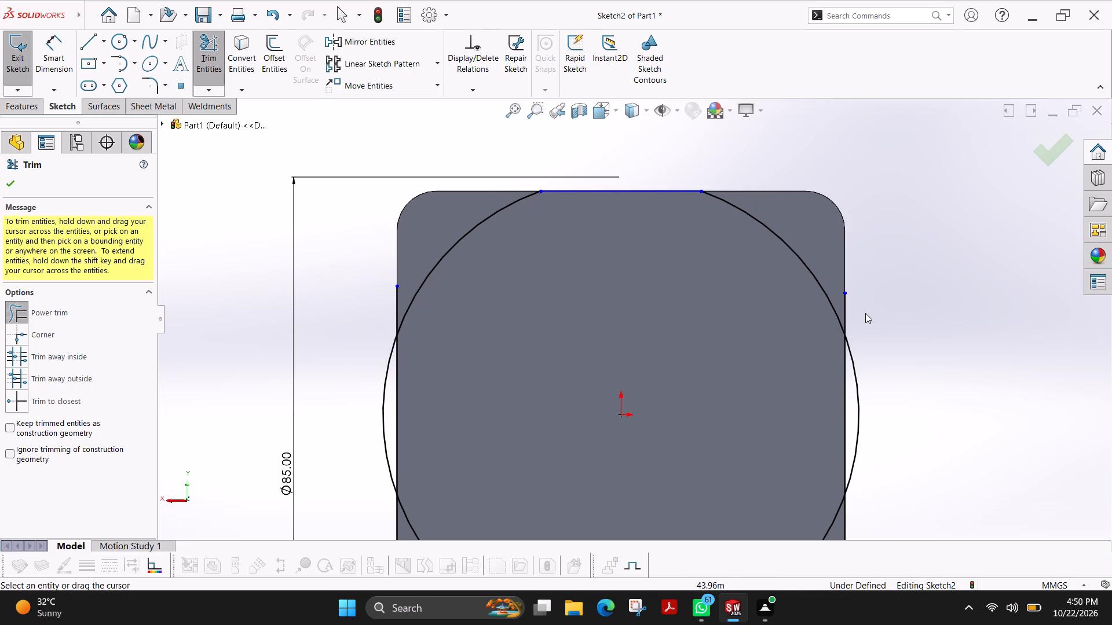
drag(861, 313, 842, 304)
drag(861, 337, 854, 386)
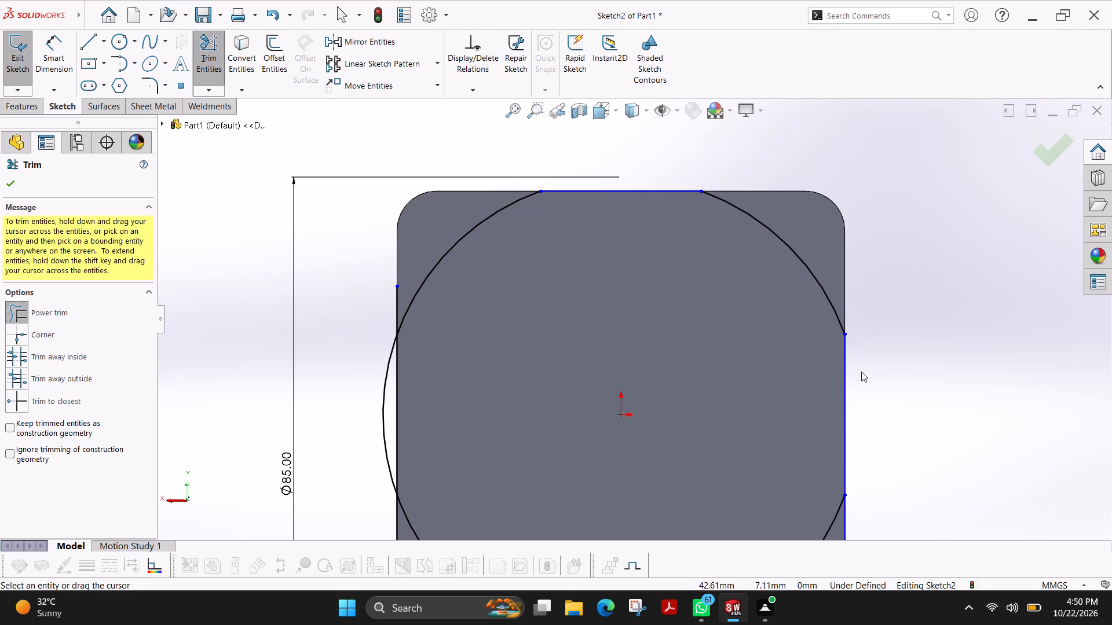
Trim the right line's lower overhang, the circle arc below the plate's bottom edge, and both overhanging ends of the bottom line.
scroll(862, 372, up, 3)
scroll(742, 470, down, 4)
drag(749, 363, 709, 413)
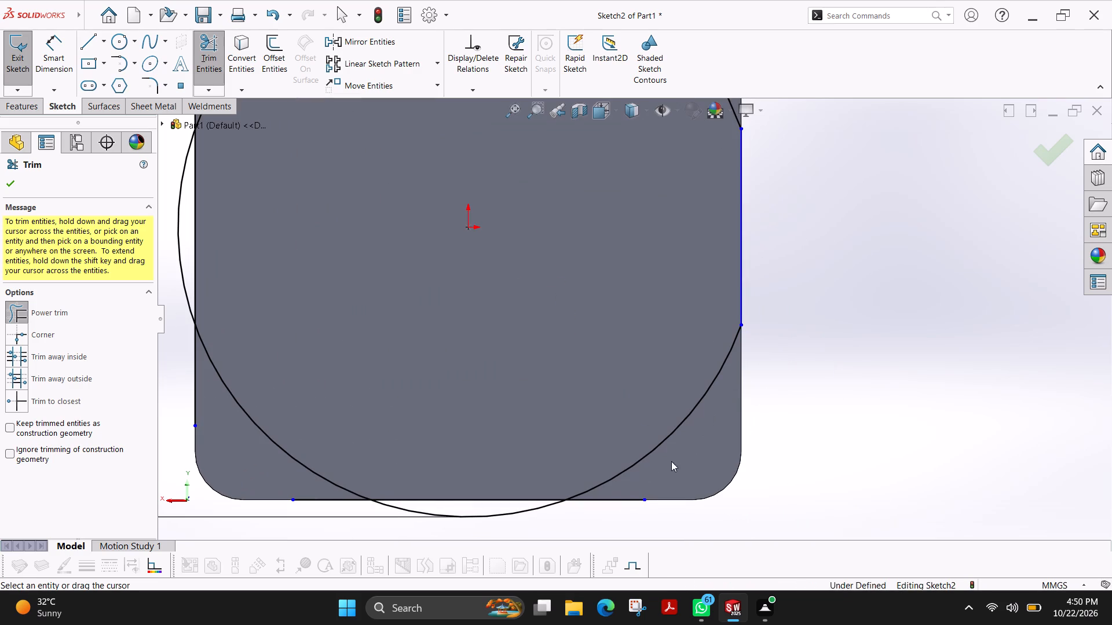
drag(635, 484, 587, 523)
drag(530, 522, 474, 514)
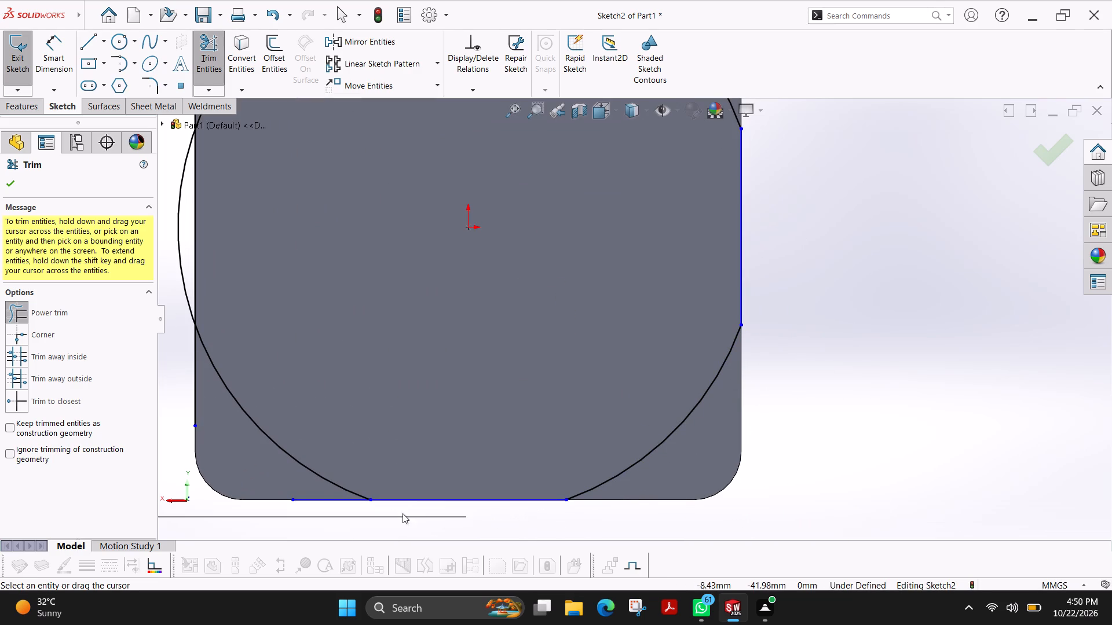
drag(308, 492, 329, 510)
Trim the circle arc outside the plate's left edge and both overhanging ends of the left line, closing the profile.
scroll(258, 365, up, 1)
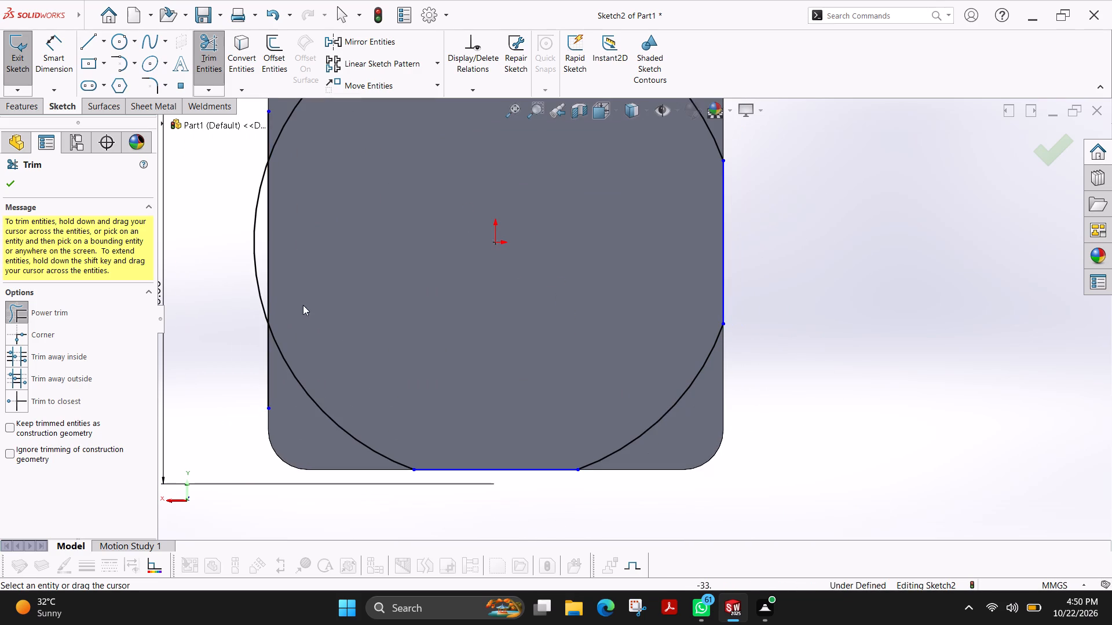
scroll(252, 289, down, 4)
drag(403, 455, 372, 431)
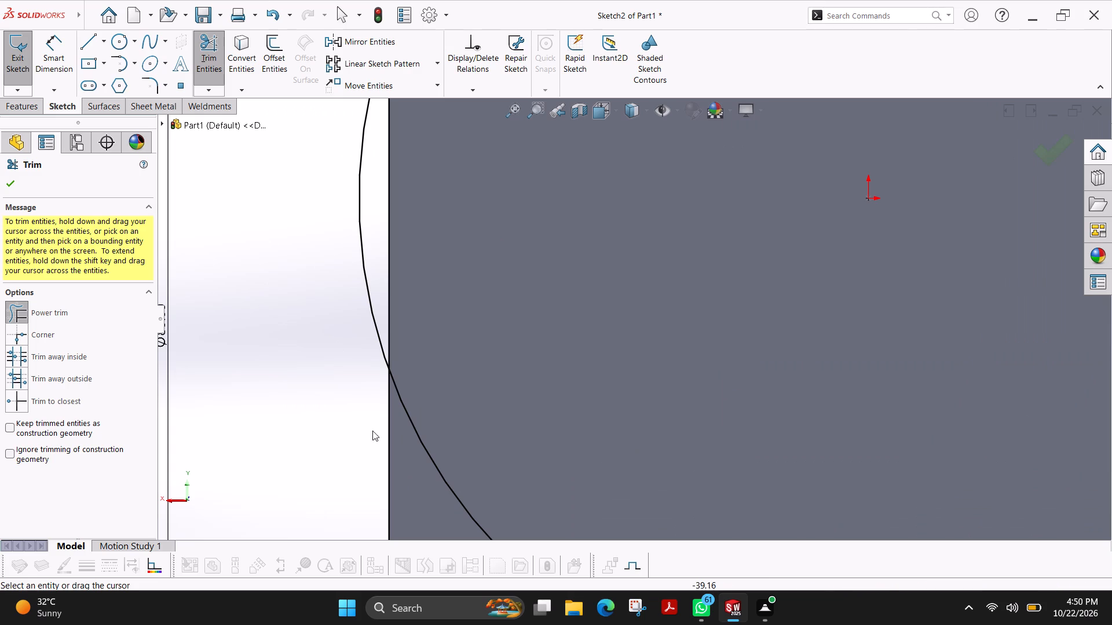
drag(372, 431, 363, 412)
drag(375, 252, 341, 310)
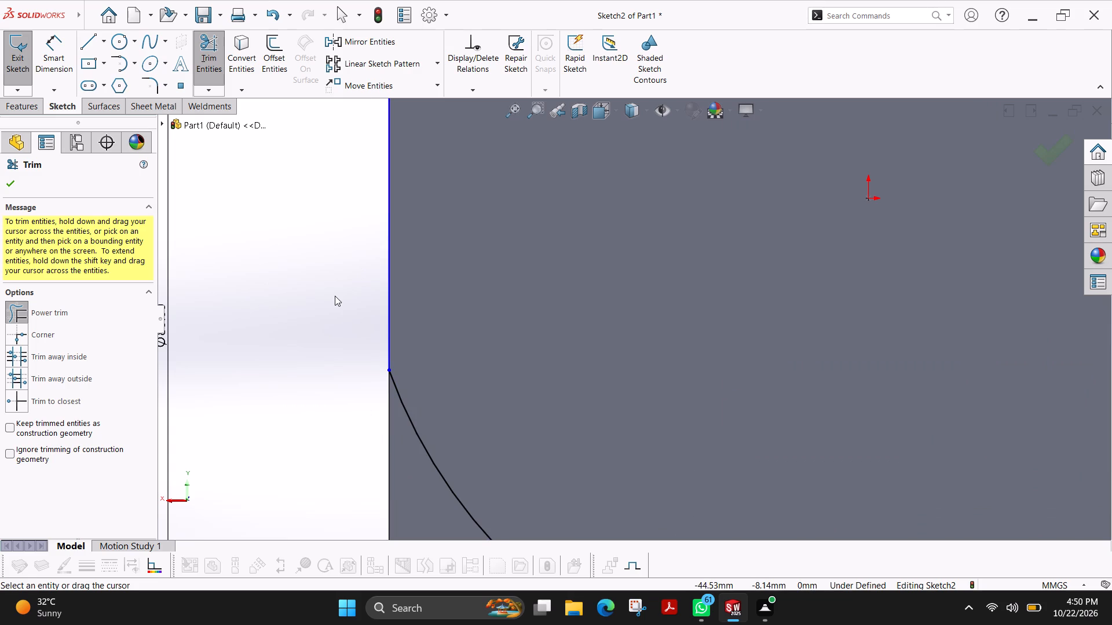
scroll(320, 214, up, 3)
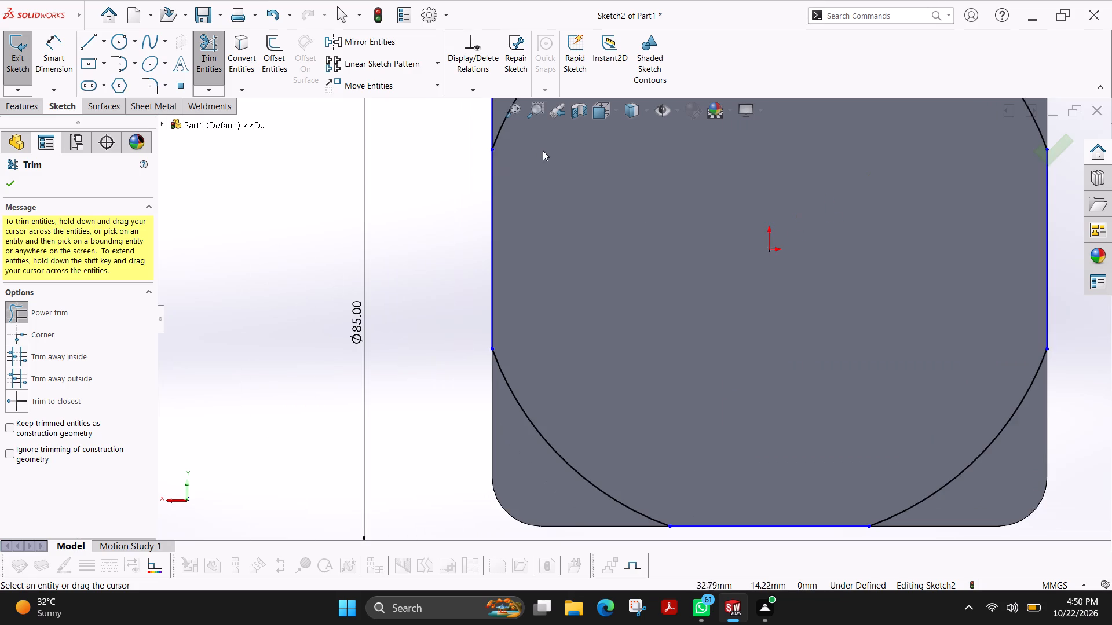
scroll(544, 150, up, 1)
scroll(544, 150, down, 2)
drag(519, 147, 487, 166)
scroll(590, 193, up, 2)
scroll(749, 241, up, 3)
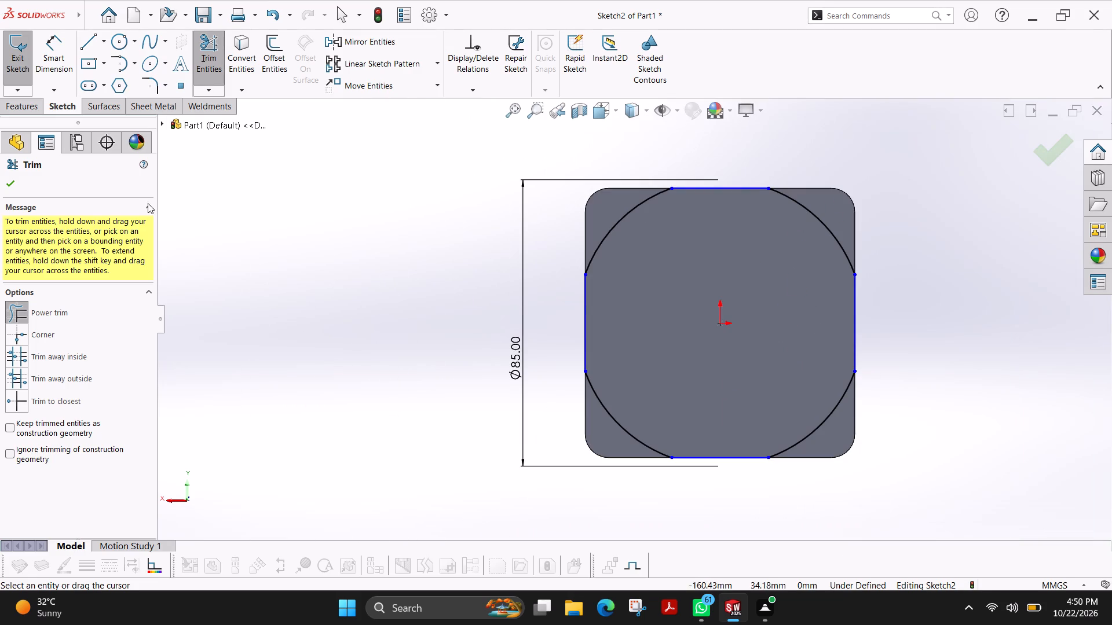
click(14, 185)
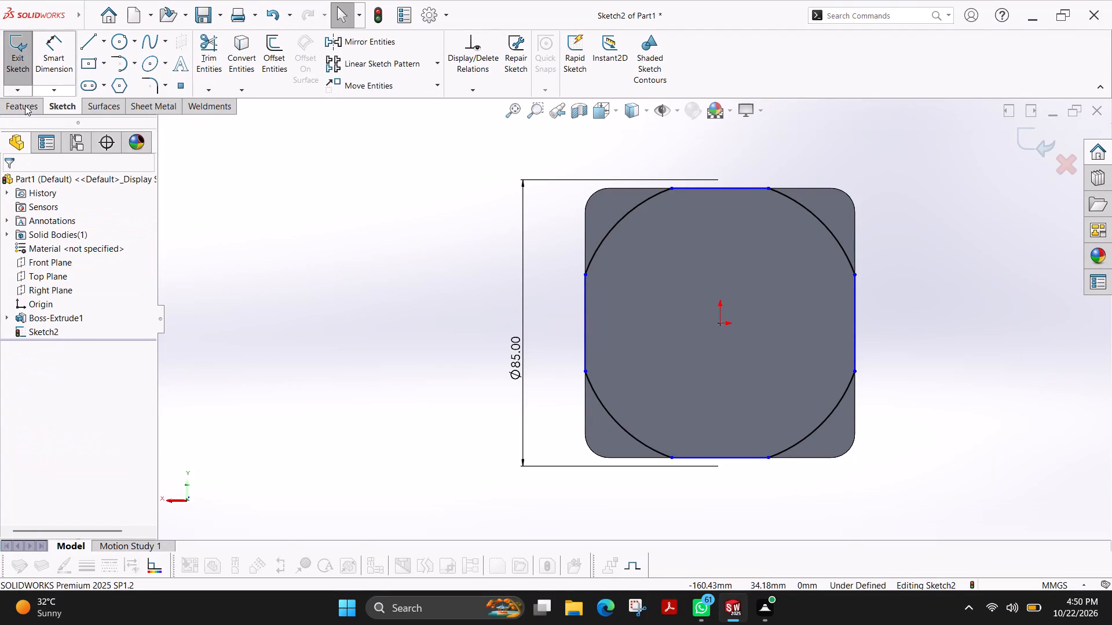
Extrude the trimmed circle profile as a blind boss 20 mm deep, merged with the plate.
click(25, 105)
click(28, 71)
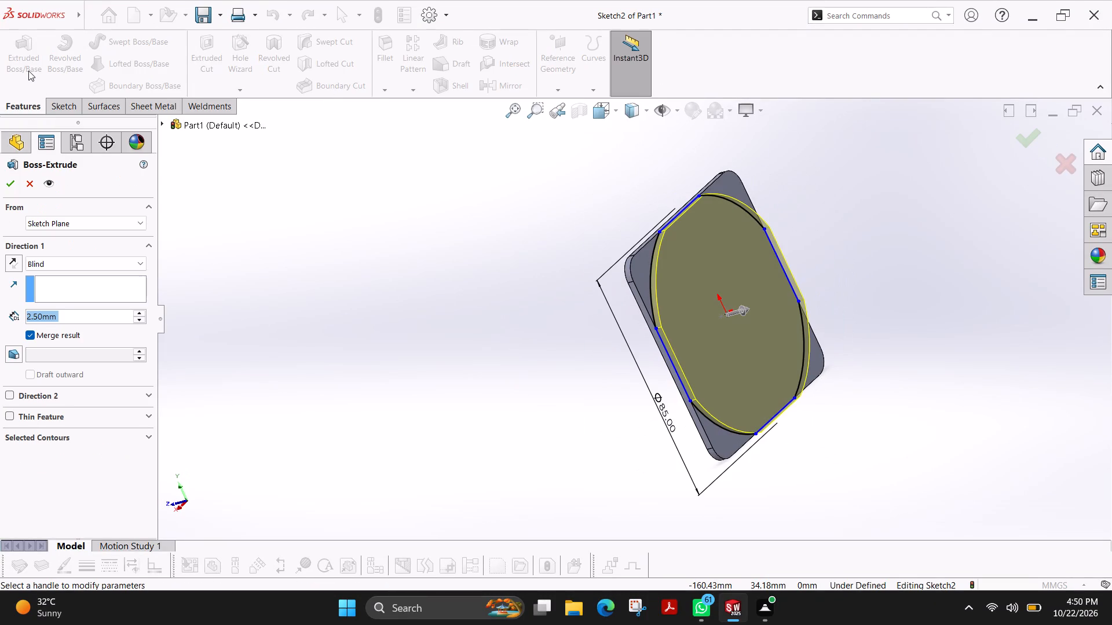
double_click(104, 315)
text(20)
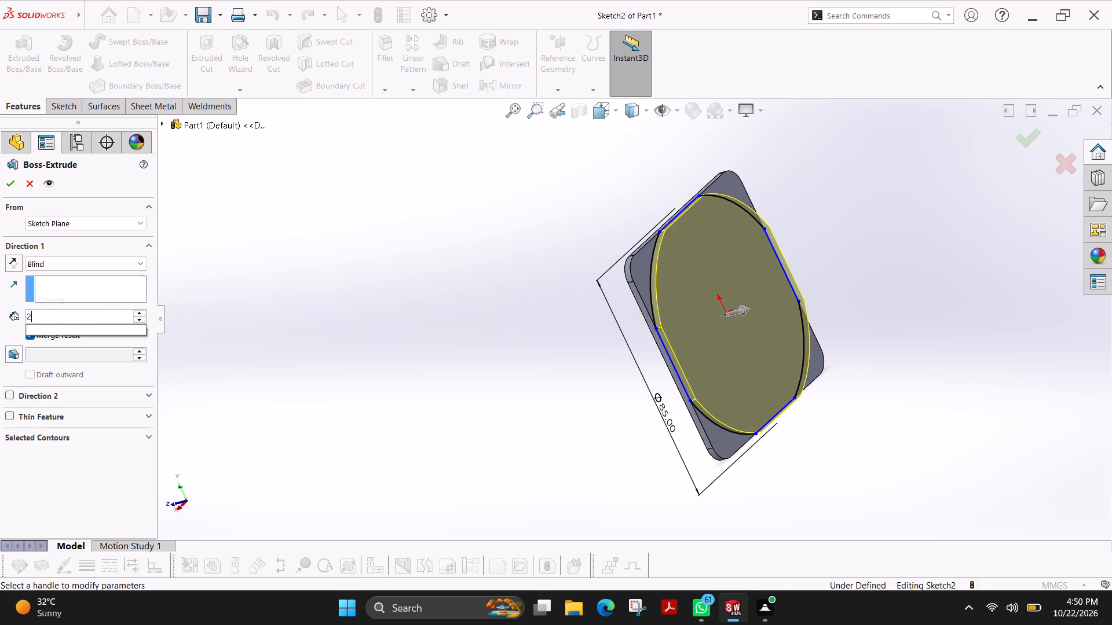
key(Return)
click(8, 187)
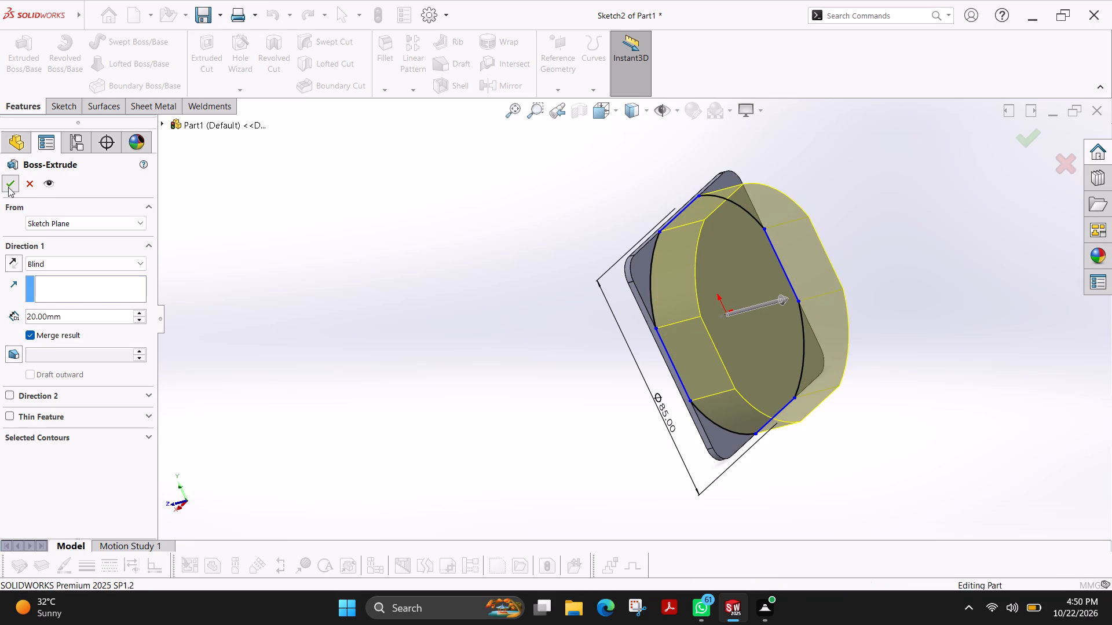
Sketch a centre rectangle about 90 by 83 mm on the boss's flat end face, centred on the origin.
click(737, 260)
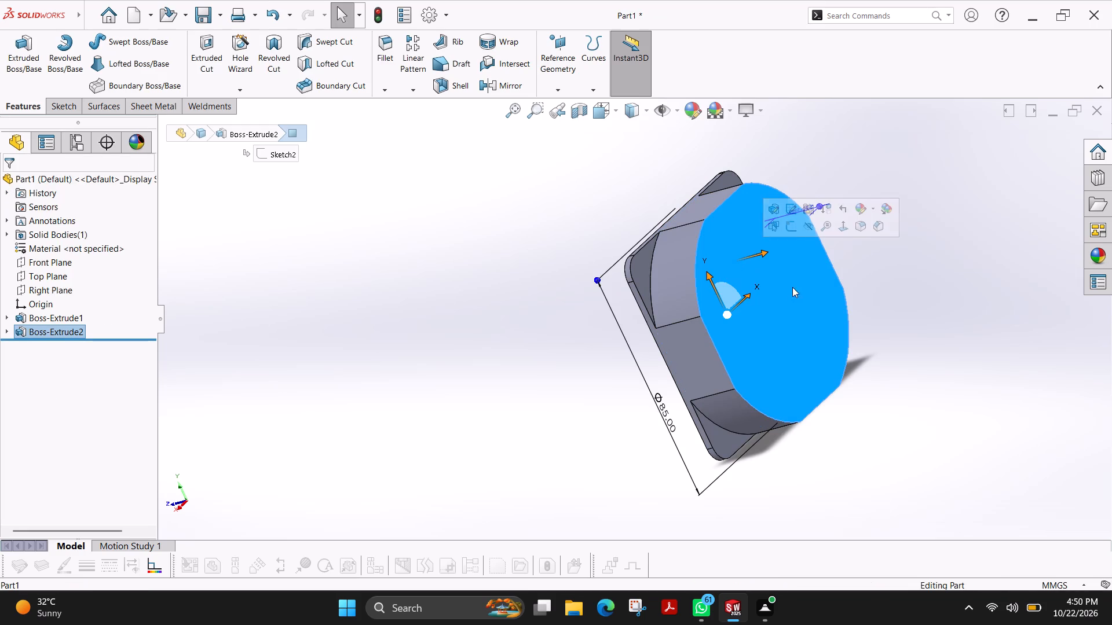
click(63, 104)
click(15, 53)
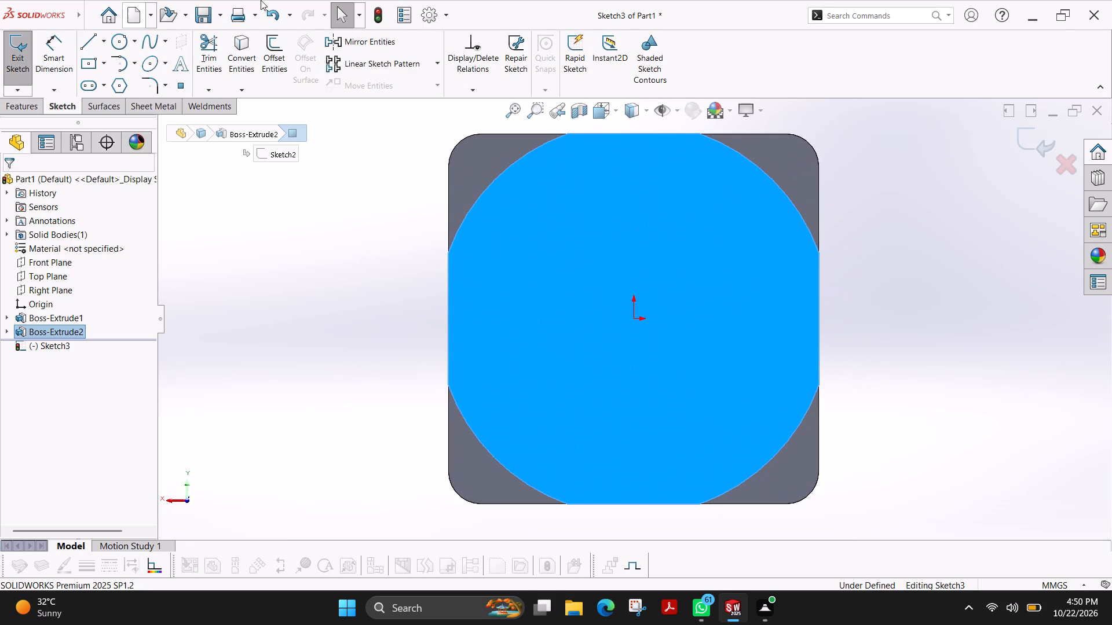
key(Escape)
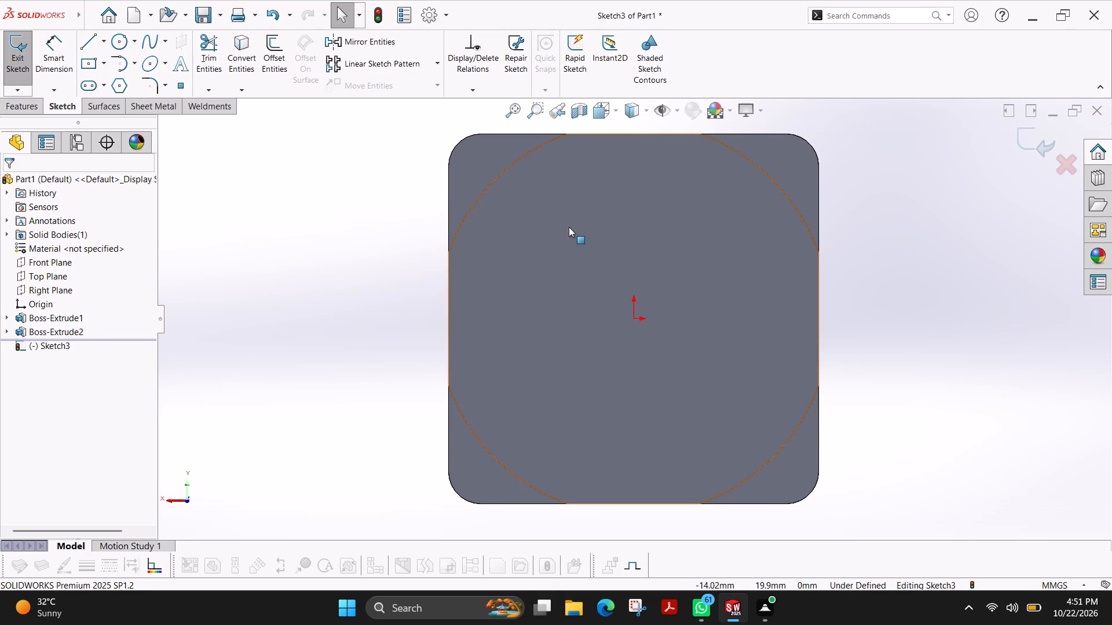
click(88, 65)
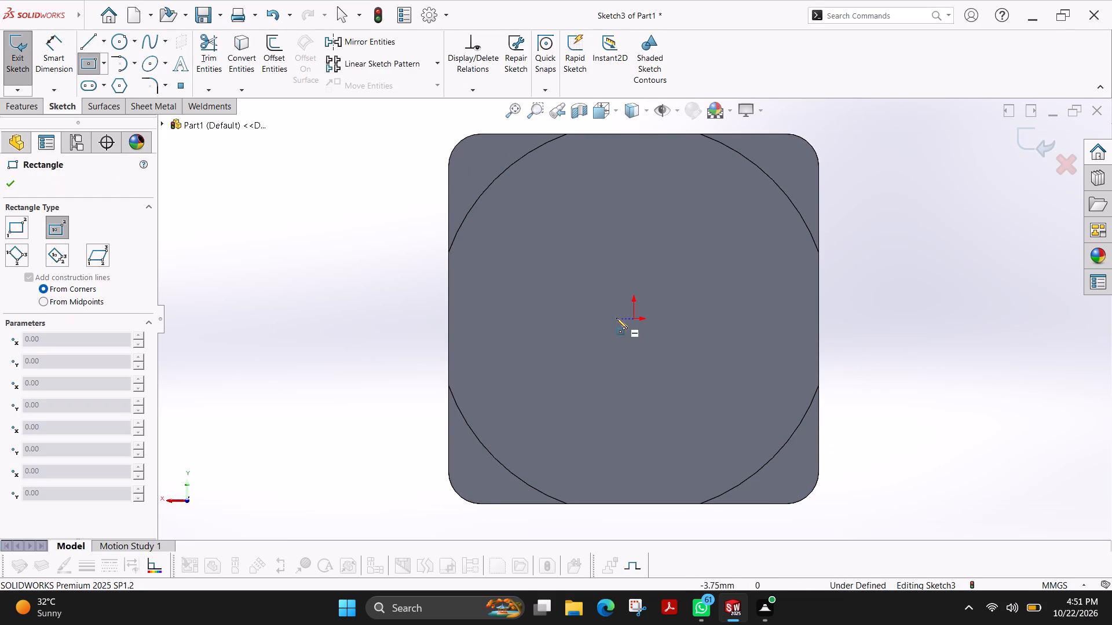
click(635, 318)
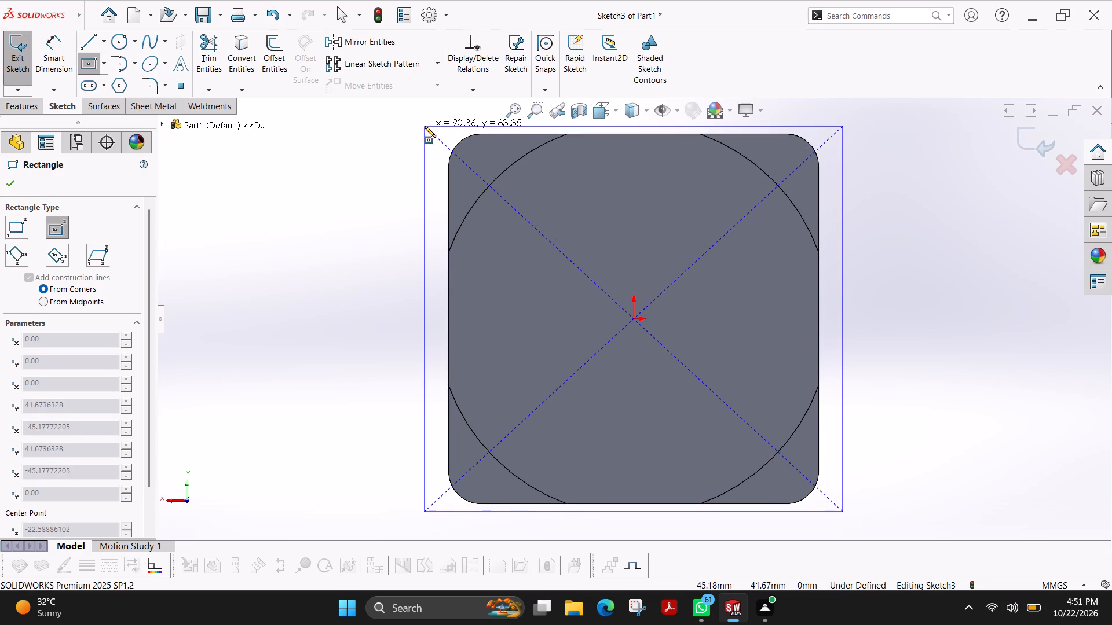
click(425, 126)
click(8, 185)
Dimension the rectangle's vertical and horizontal sides to 80 mm each.
click(47, 60)
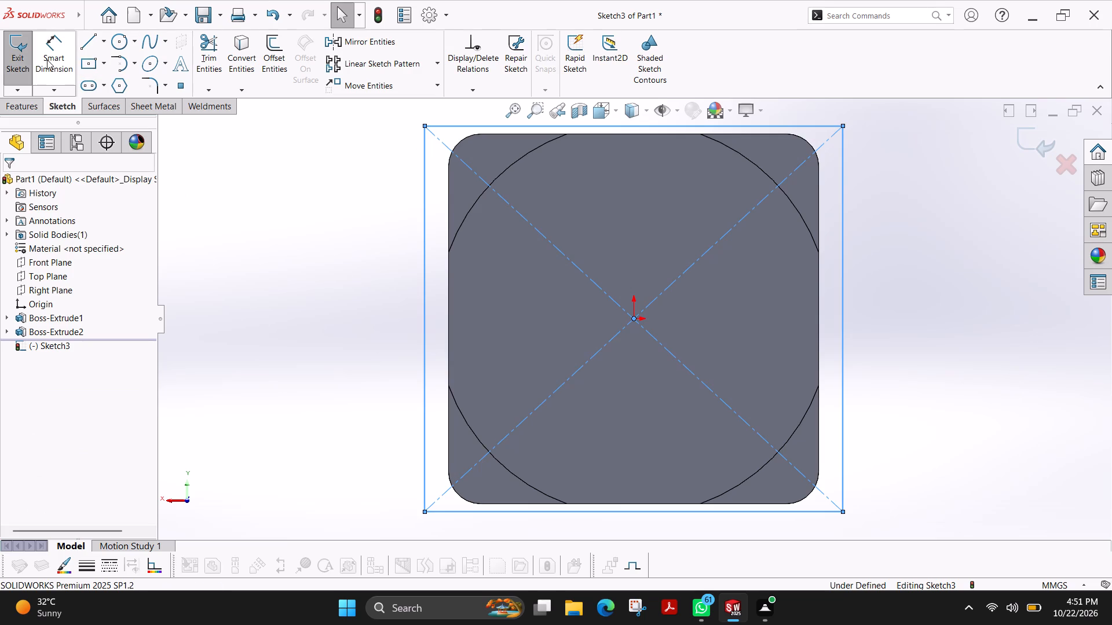
click(423, 293)
click(359, 288)
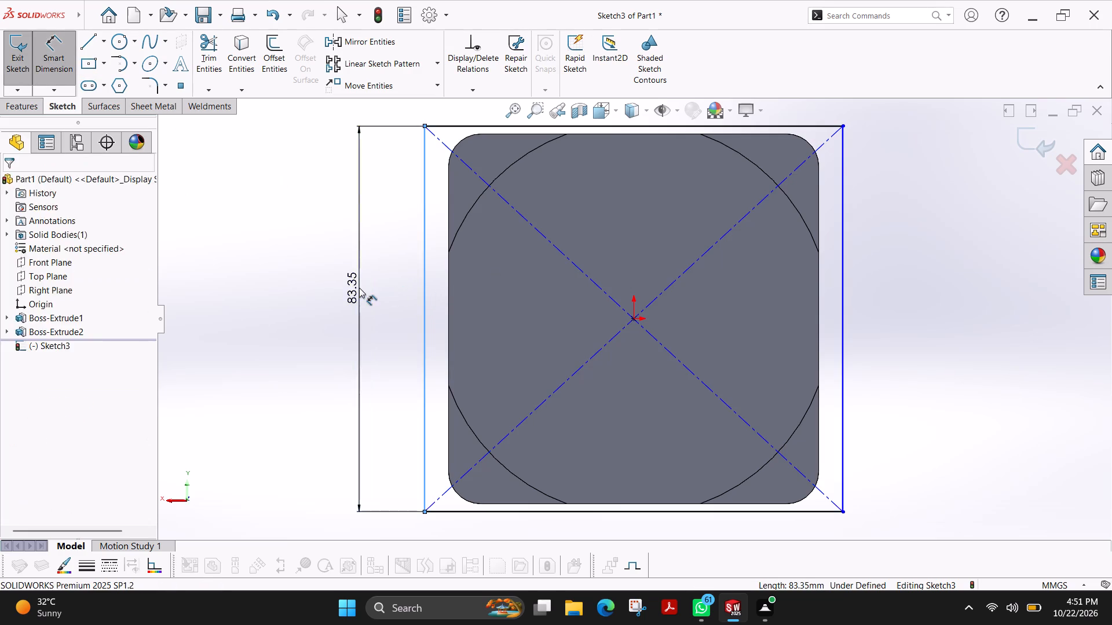
text(80)
key(Return)
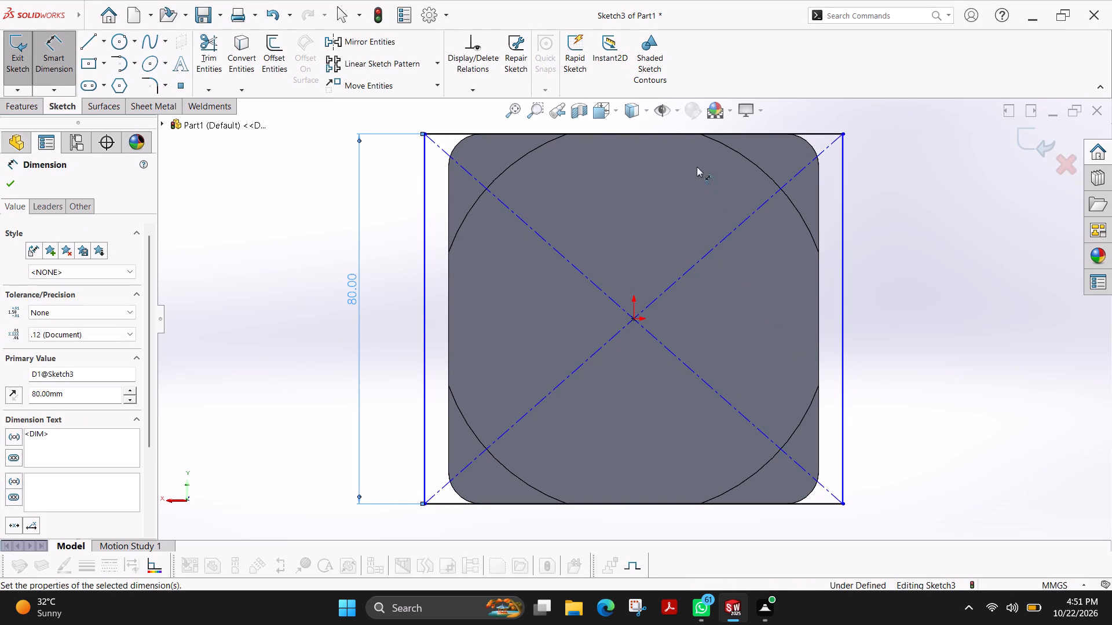
click(776, 503)
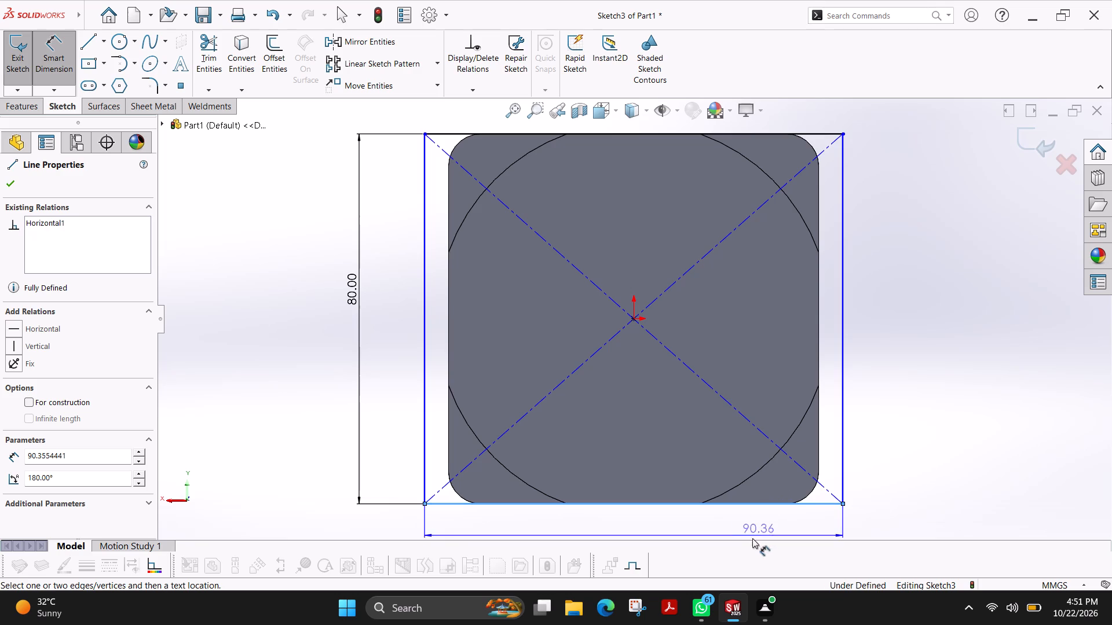
click(704, 532)
text(80)
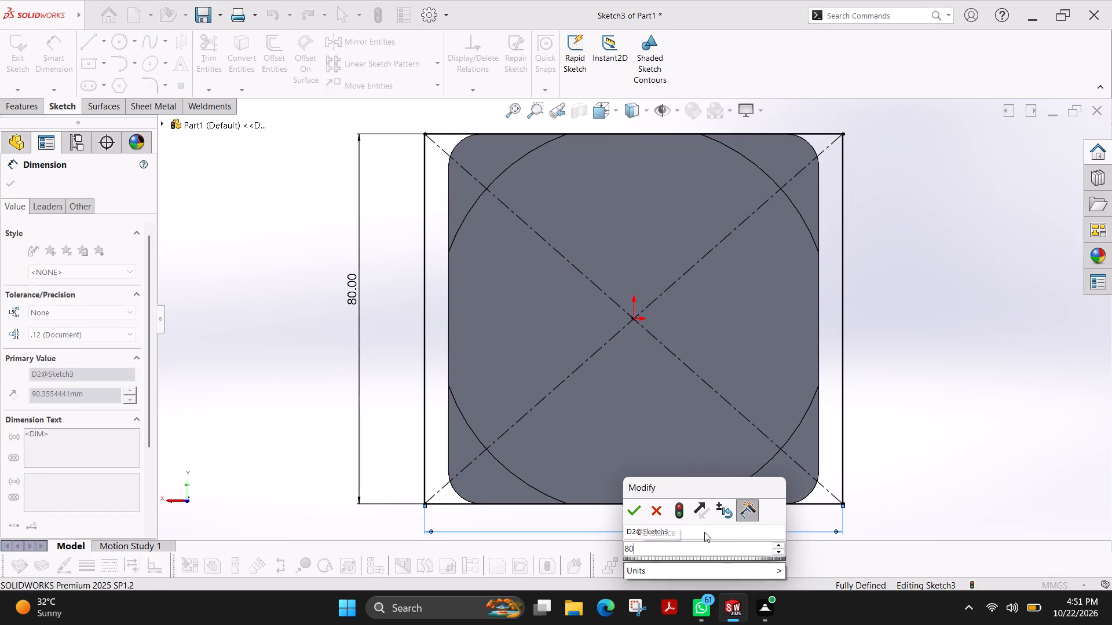
key(Return)
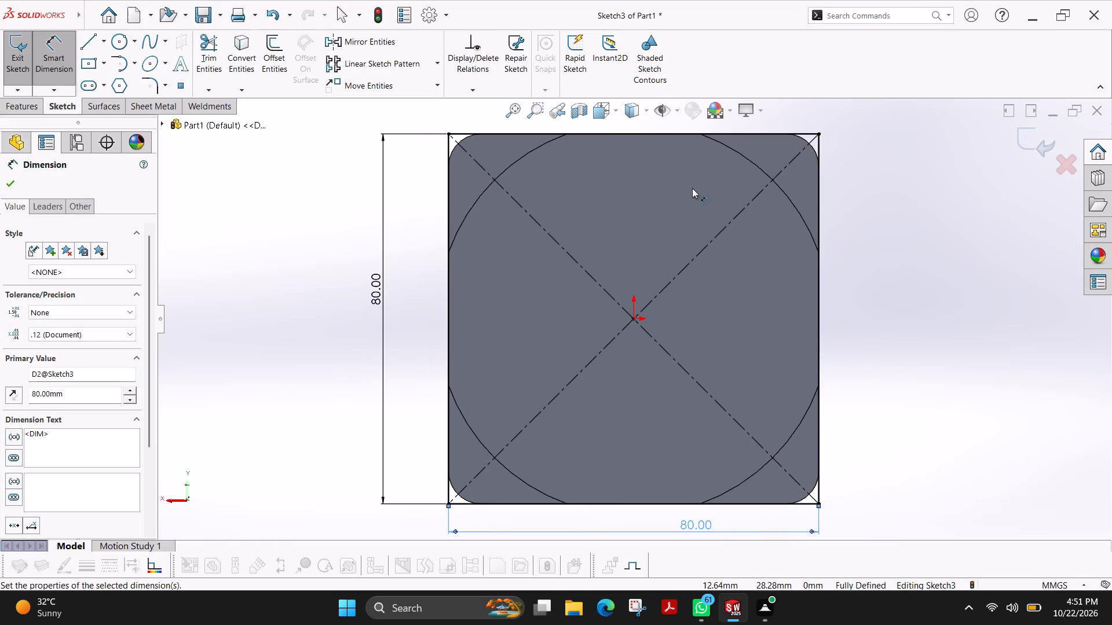
Apply 7 mm sketch fillets to the rectangle's two upper corners.
scroll(561, 175, up, 2)
scroll(552, 169, down, 5)
scroll(559, 295, down, 2)
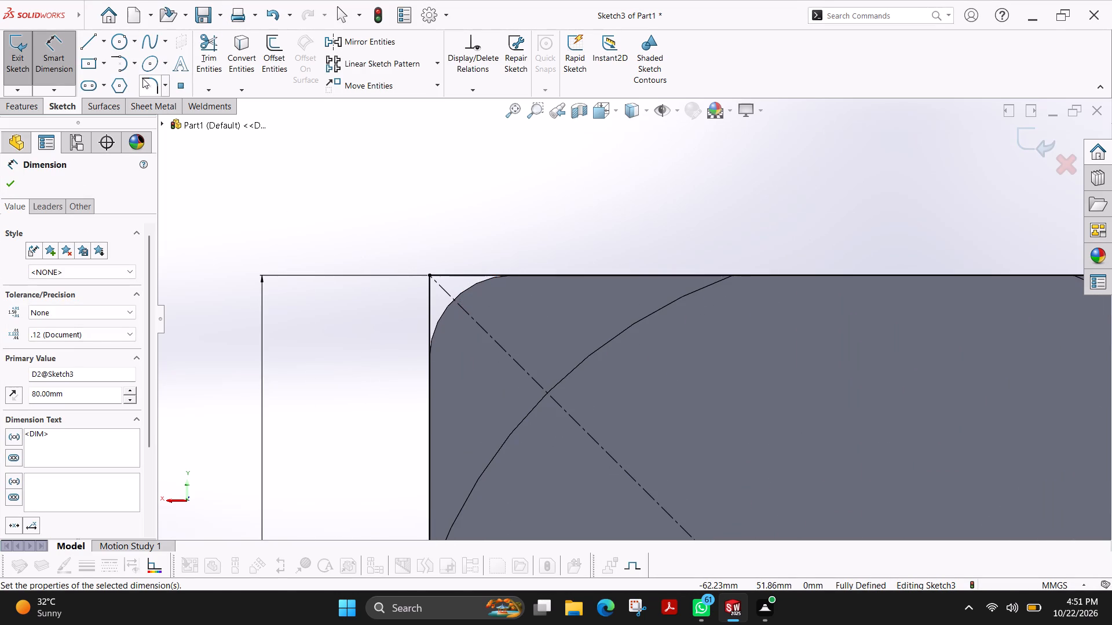
click(153, 90)
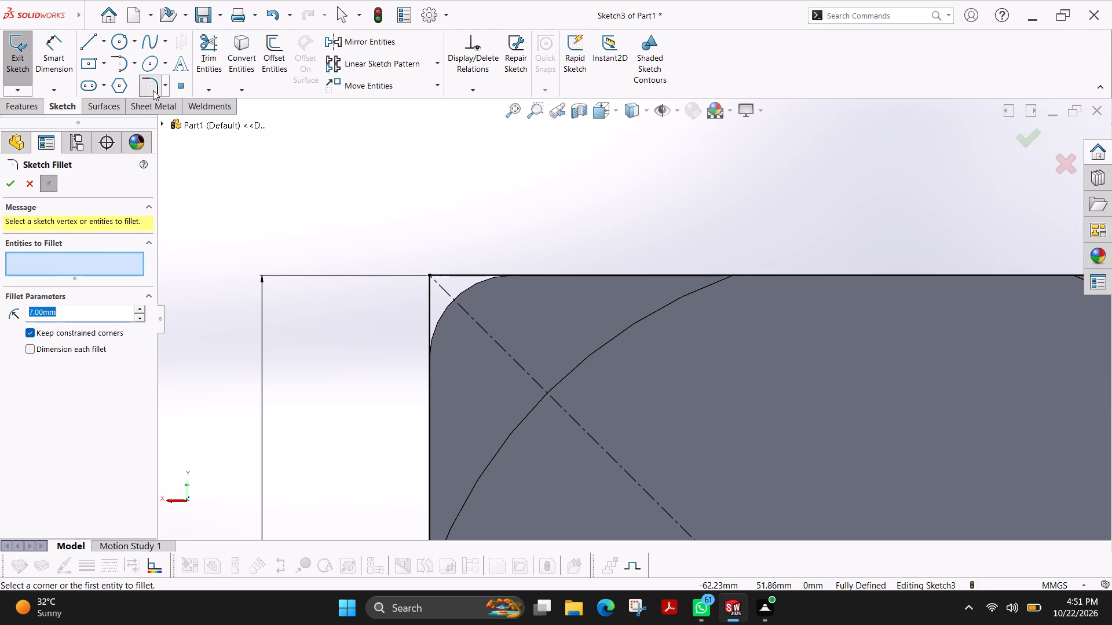
click(544, 274)
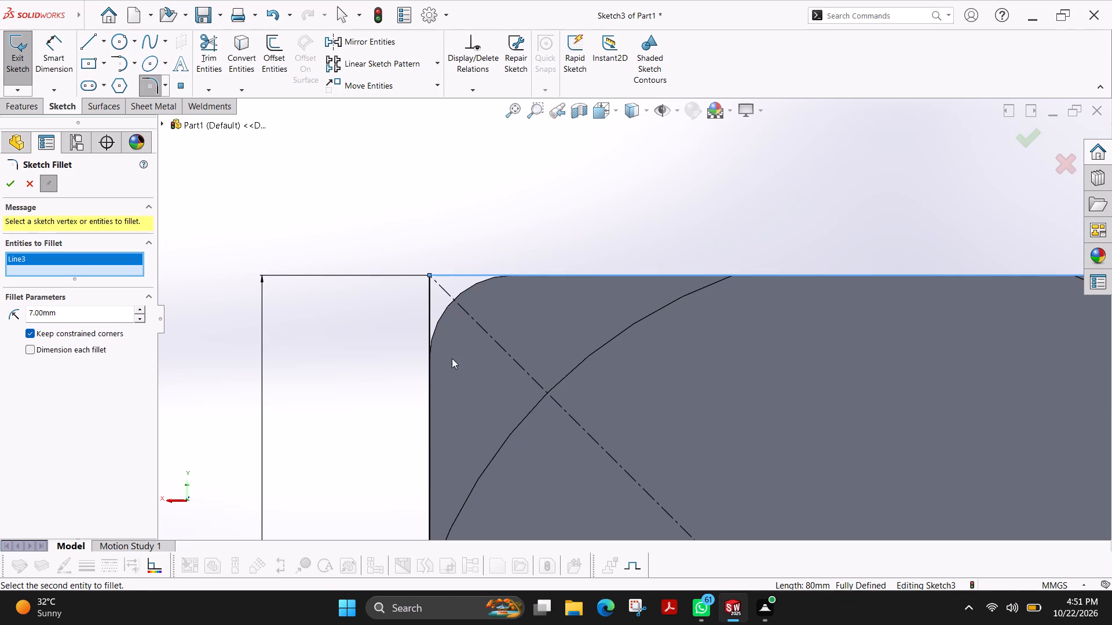
click(430, 400)
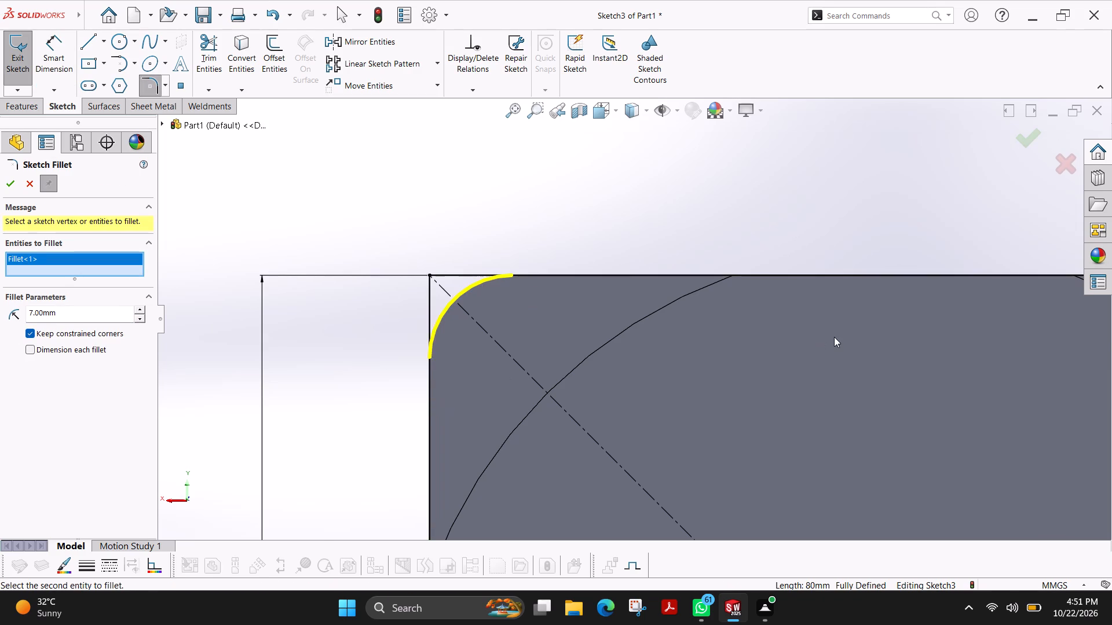
scroll(837, 337, up, 2)
scroll(920, 364, up, 3)
click(886, 301)
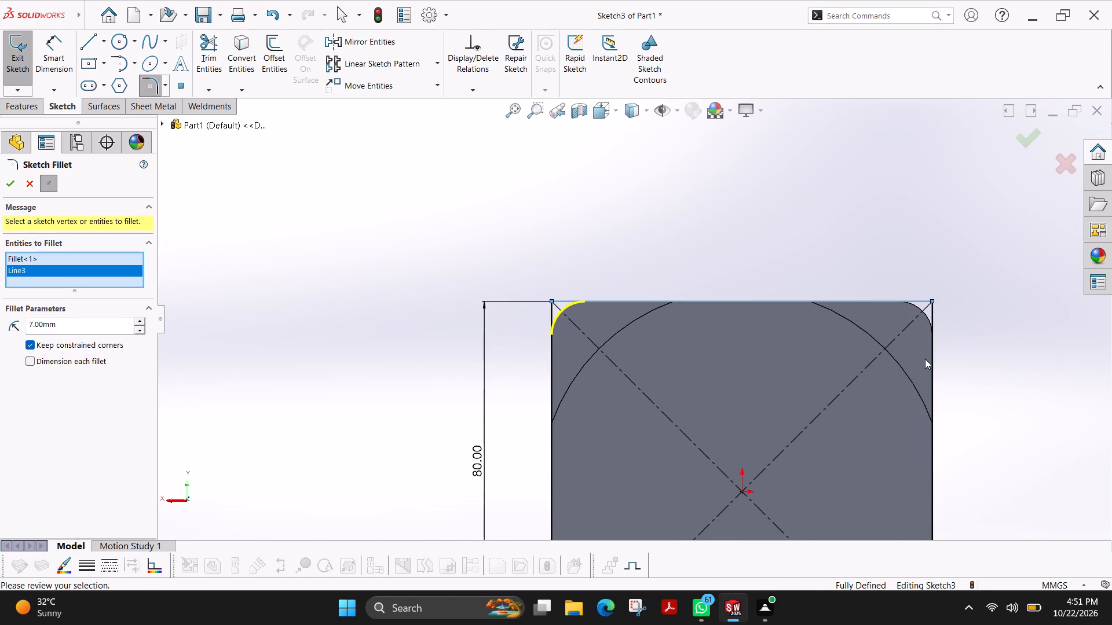
click(935, 373)
Add the rectangle's two lower corners to the 7 mm sketch fillets and complete the rounding.
scroll(872, 425, up, 4)
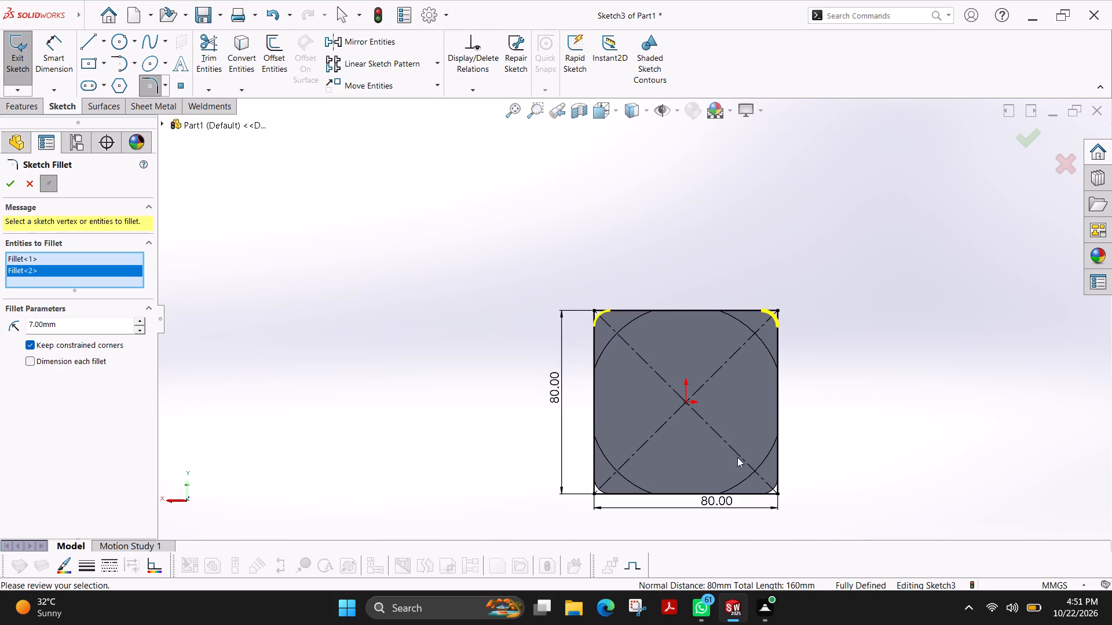
scroll(740, 465, down, 3)
click(751, 490)
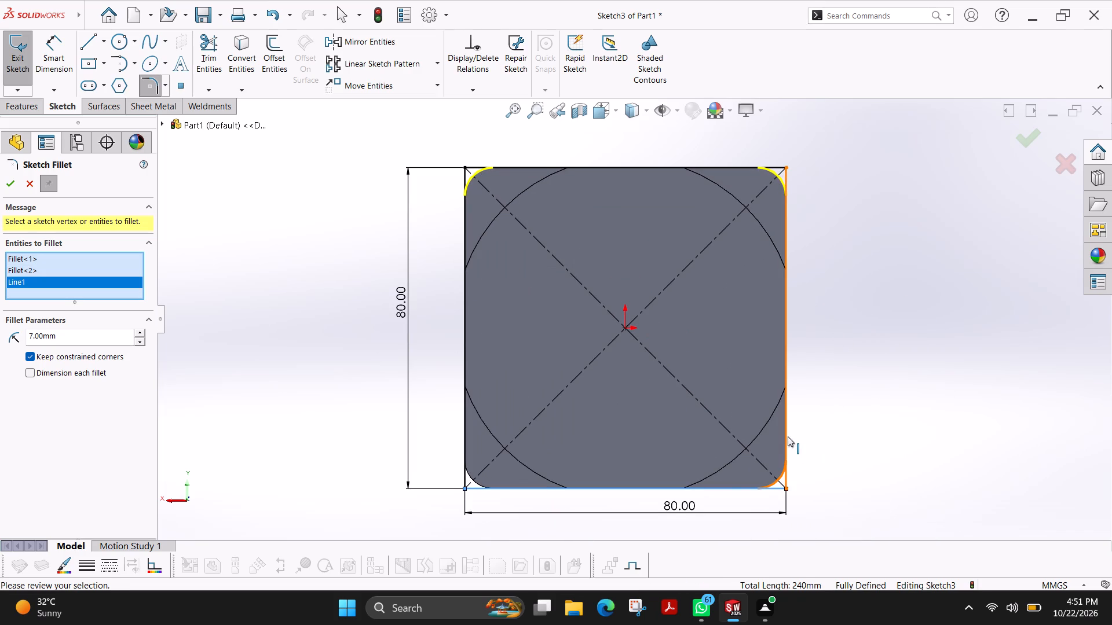
click(788, 436)
click(514, 486)
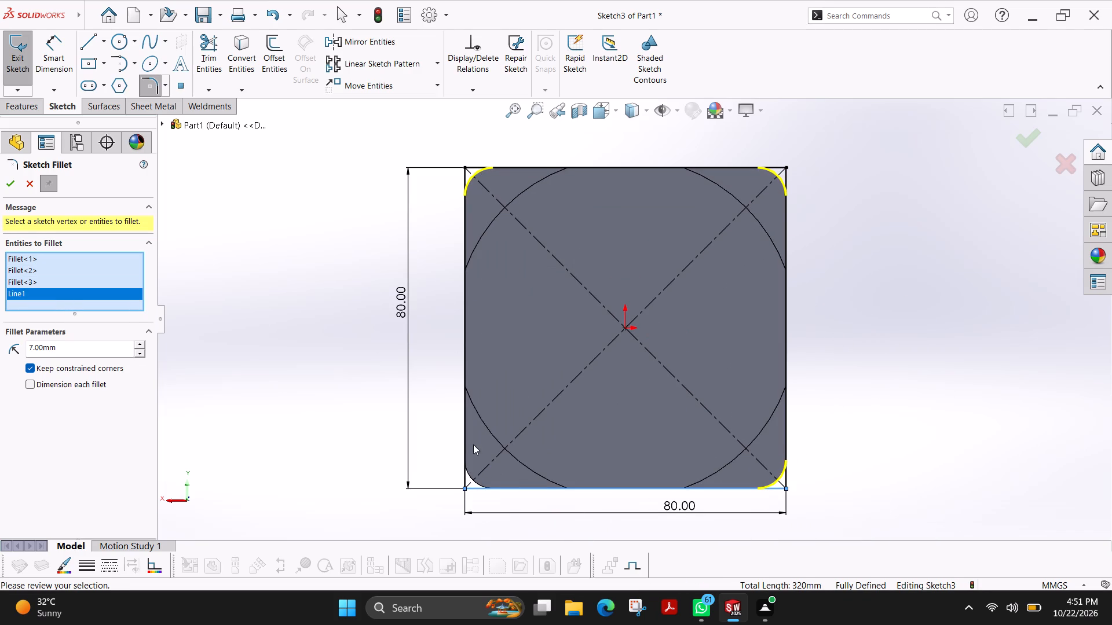
click(464, 440)
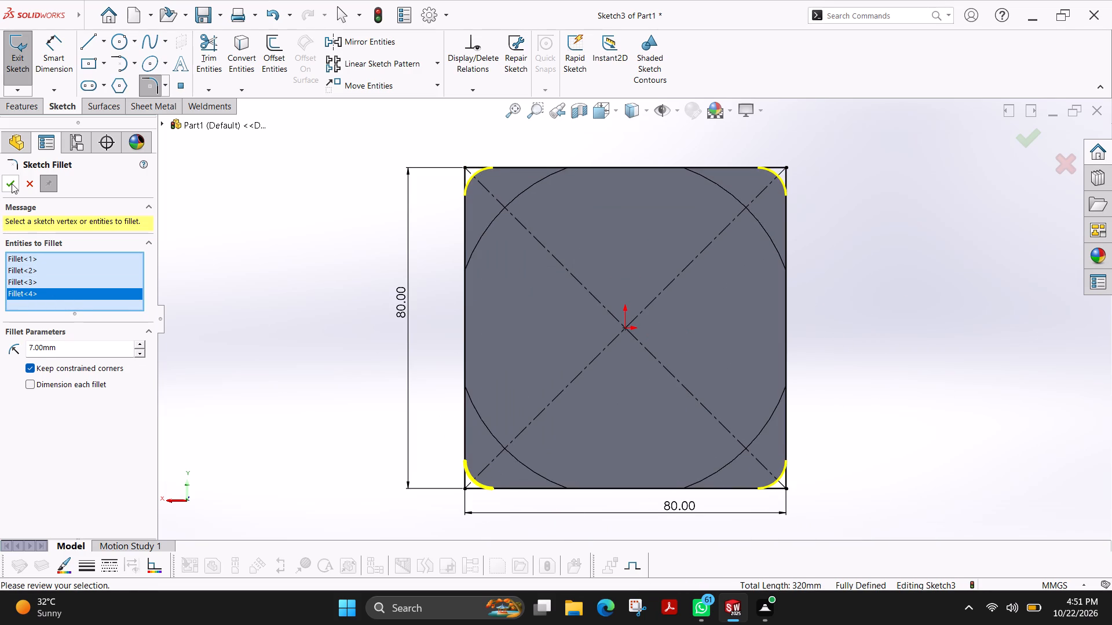
click(12, 183)
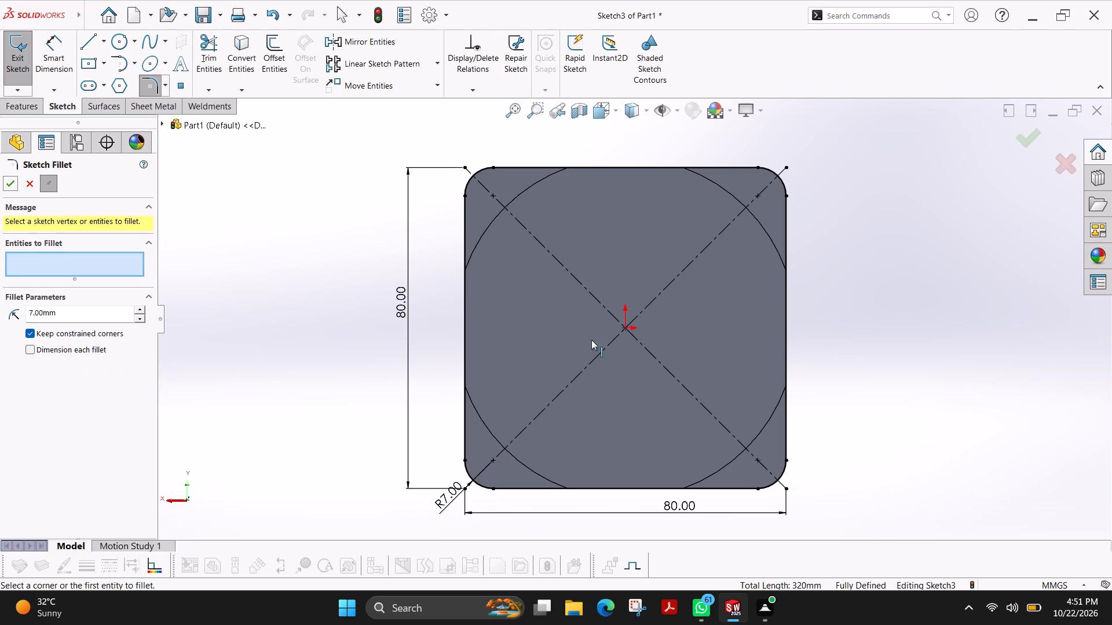
ctrl+shift+middle_drag(382, 255, 404, 271)
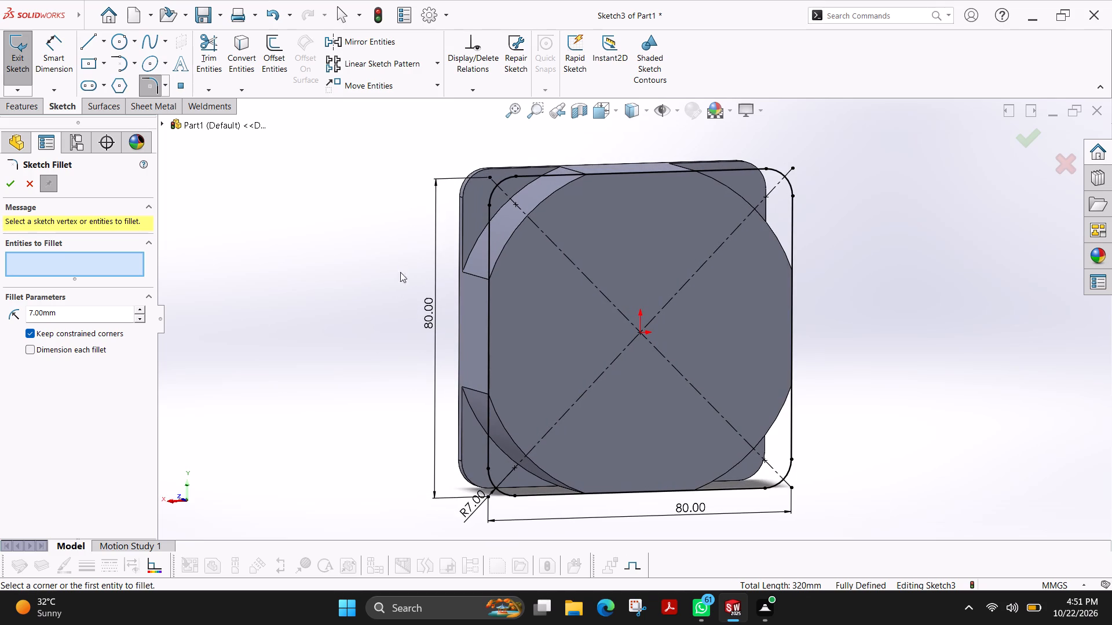
click(18, 181)
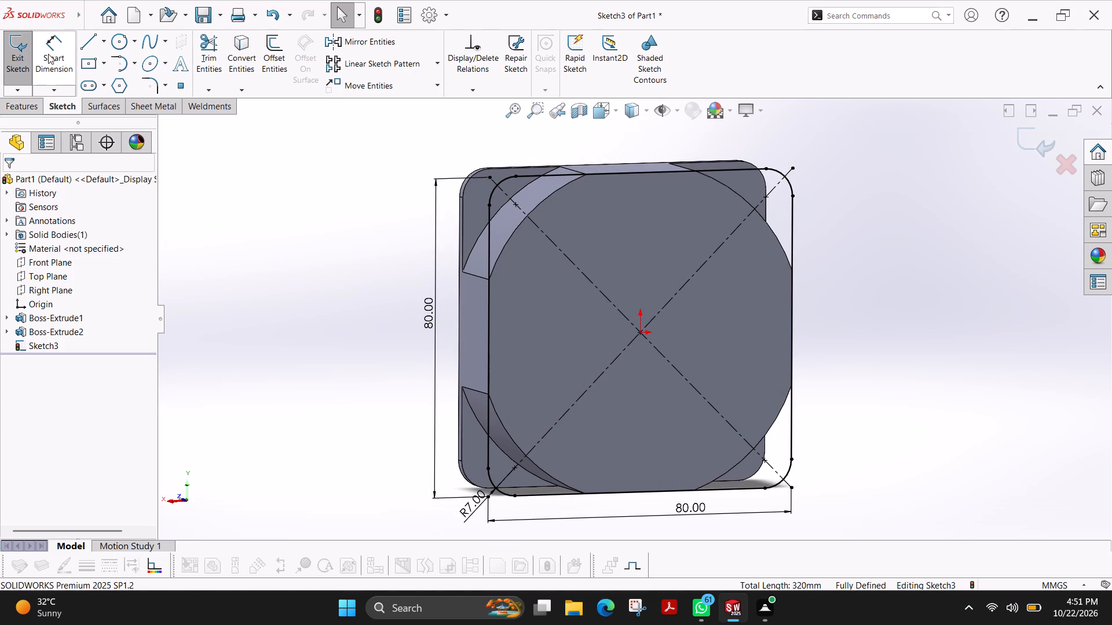
Extrude the rounded square as a blind boss 2.5 mm deep, merged with the body.
click(27, 109)
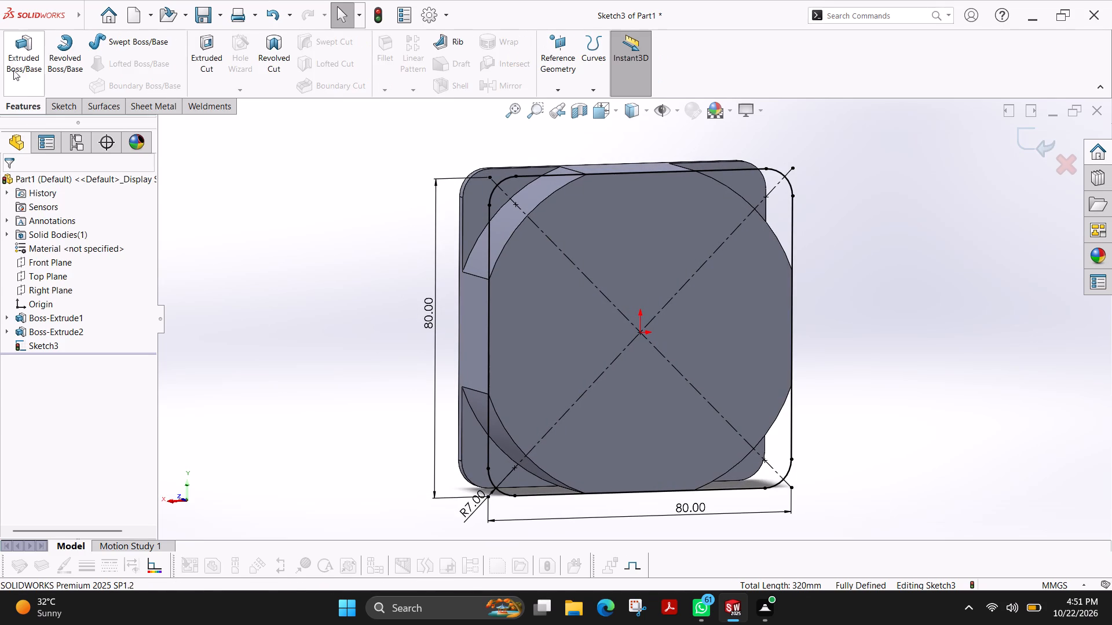
click(12, 64)
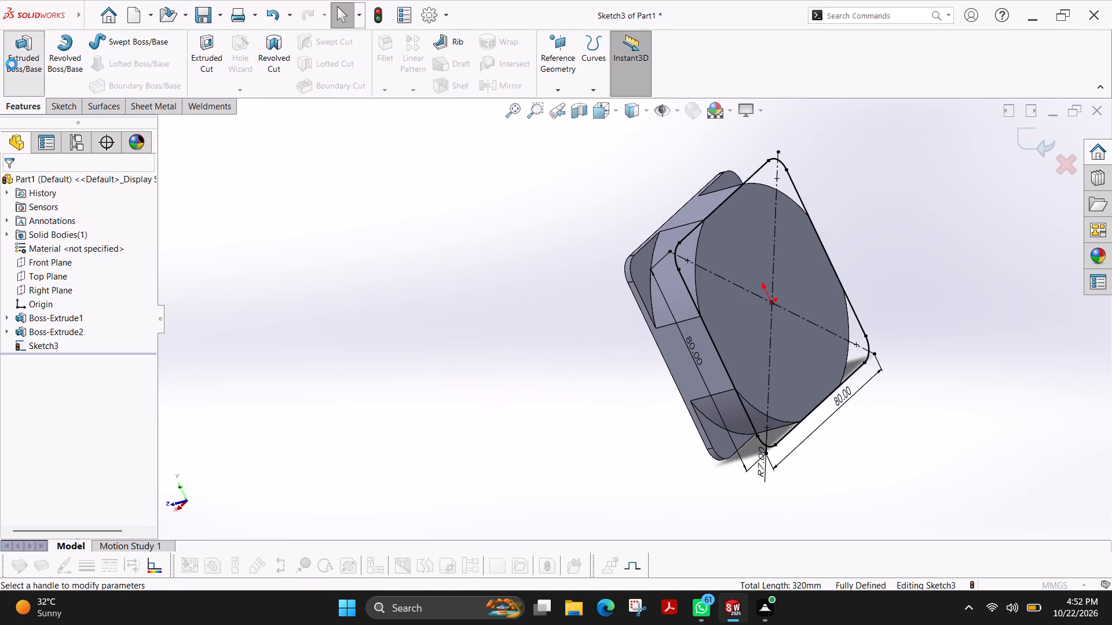
double_click(76, 317)
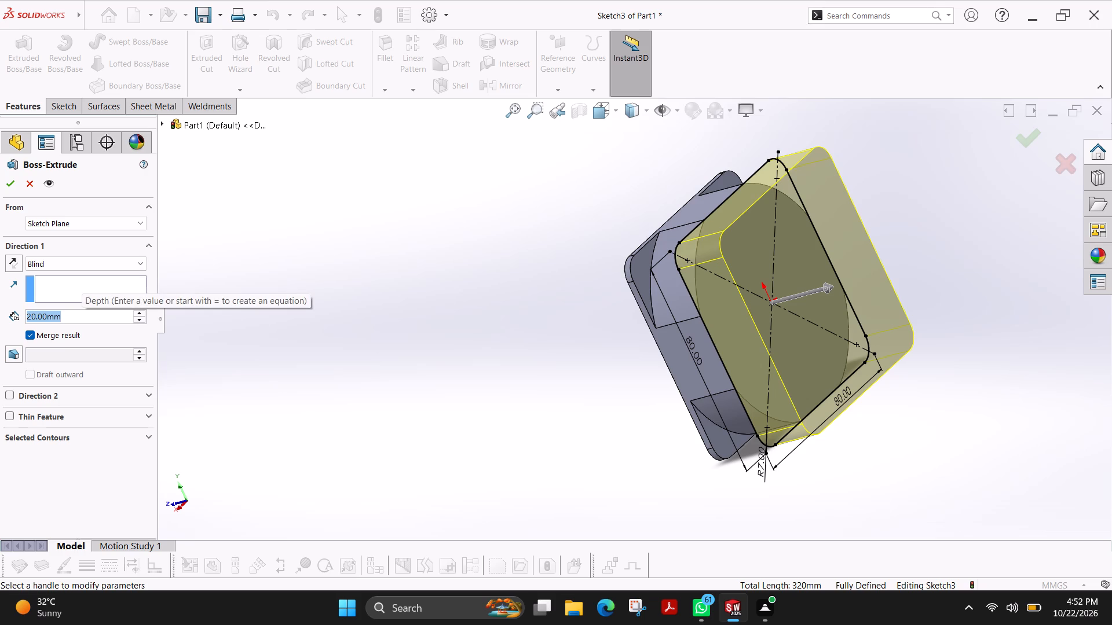
text(2.5)
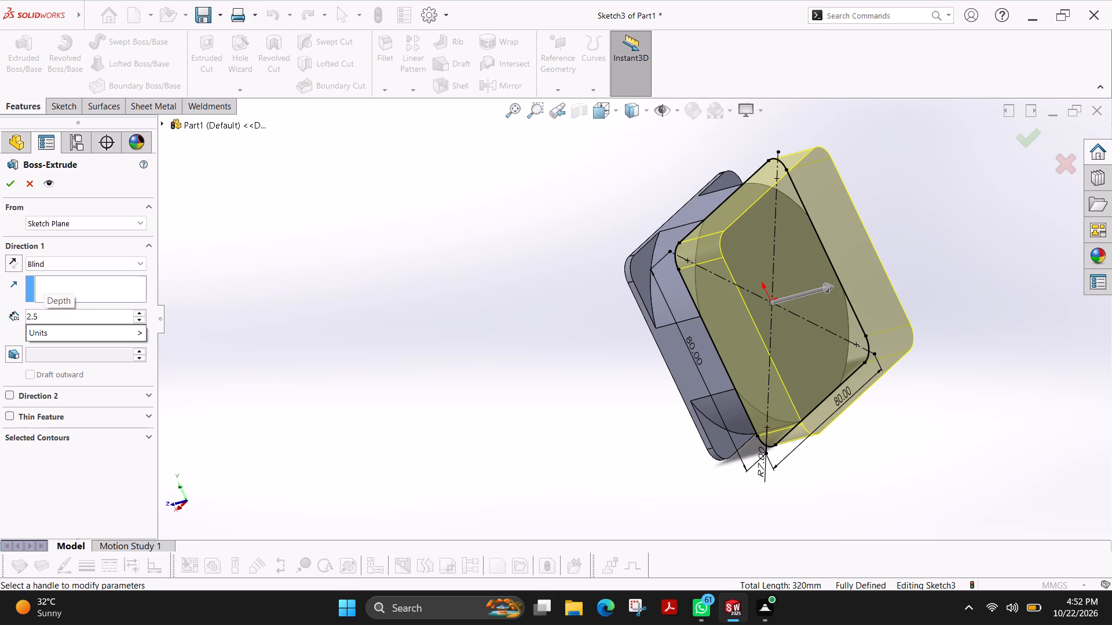
key(Return)
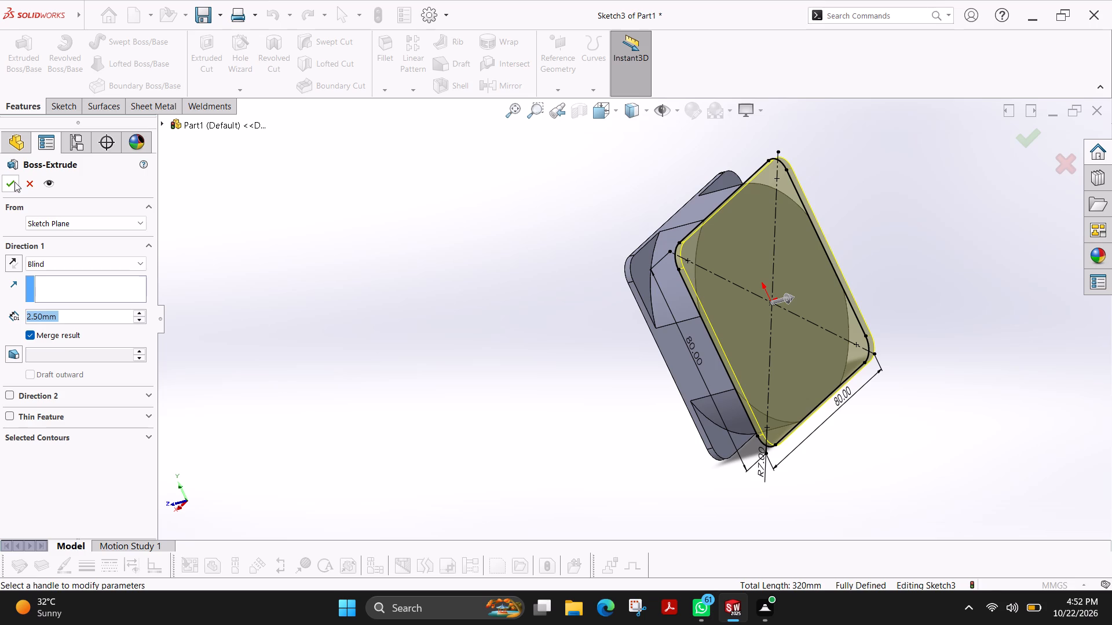
click(12, 182)
key(Escape)
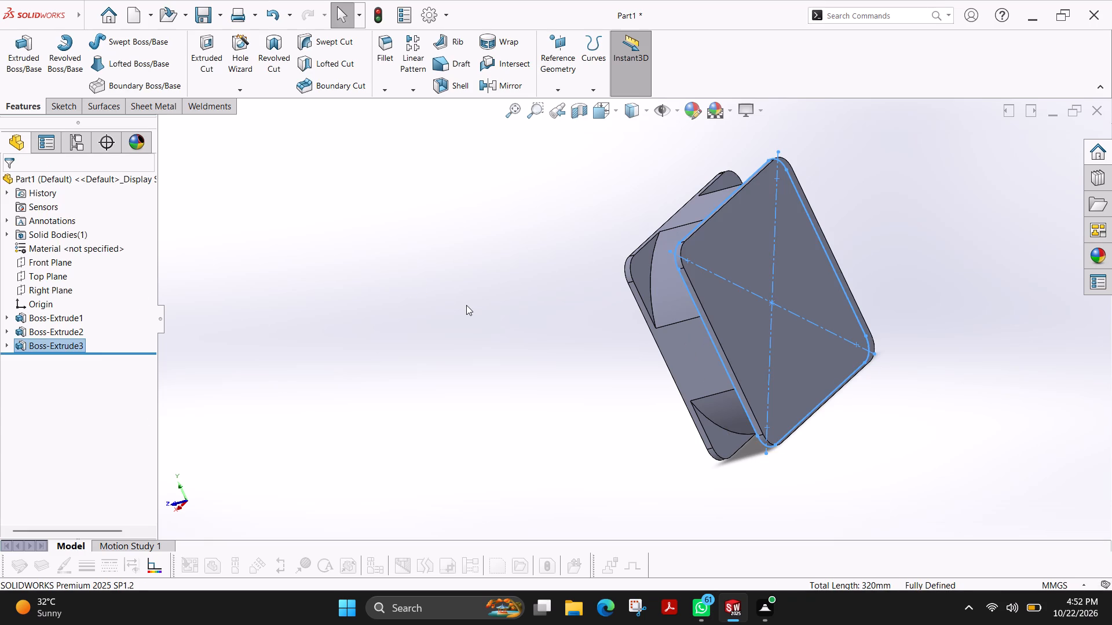
On the first plate's outer face, sketch four circles of about 2.5 to 3.8 mm radius, centred on the rounded corners' centre points.
ctrl+shift+middle_drag(484, 294, 592, 233)
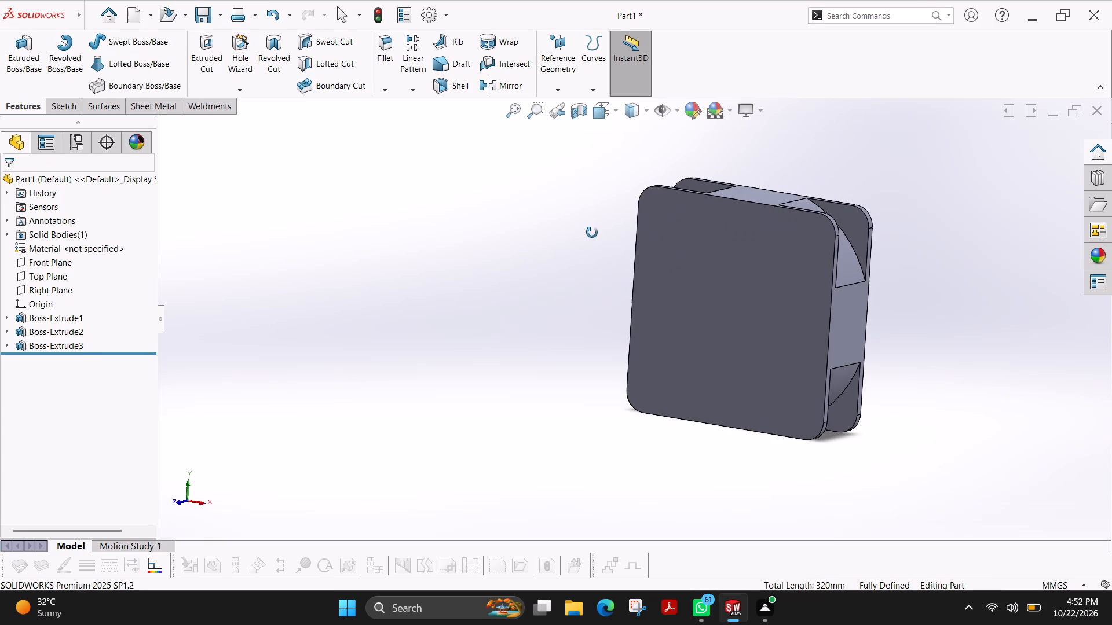
ctrl+shift+middle_drag(592, 233, 601, 235)
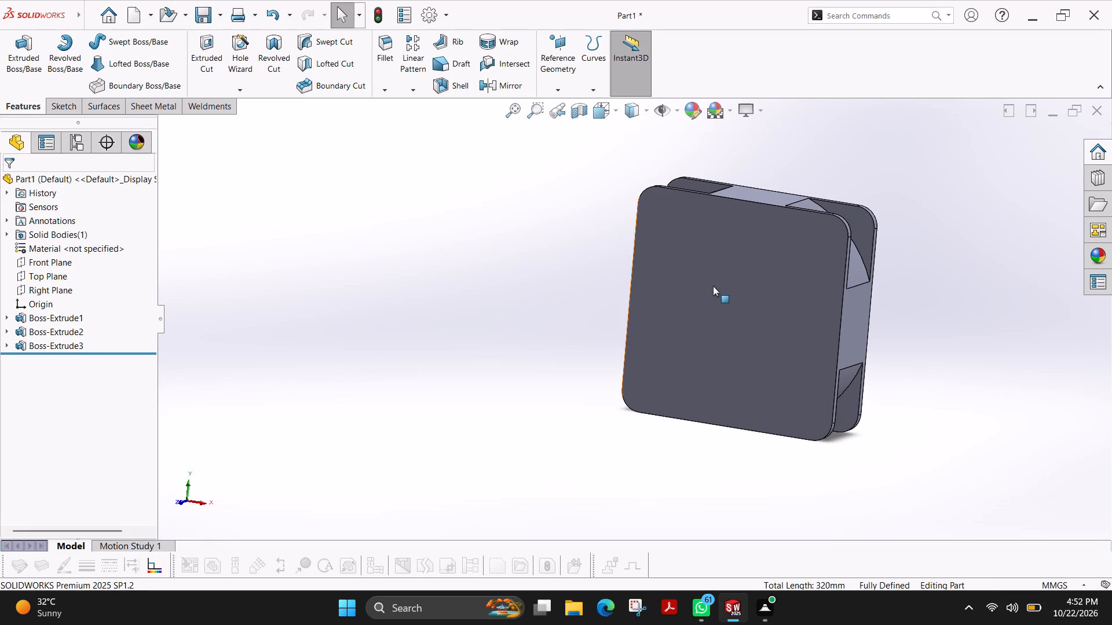
click(741, 299)
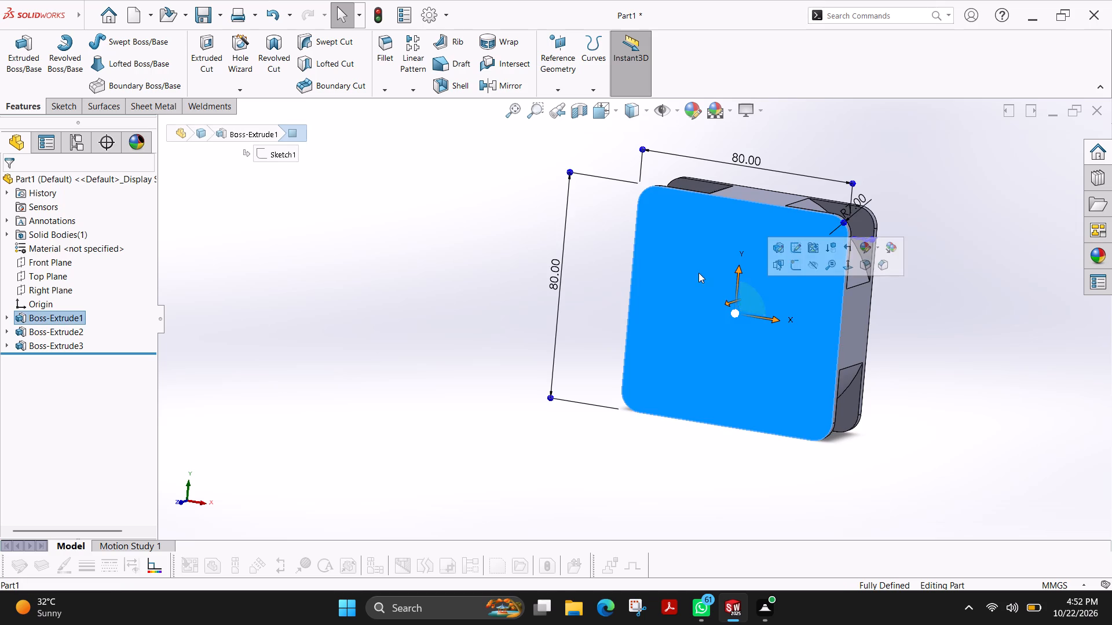
click(55, 113)
click(24, 59)
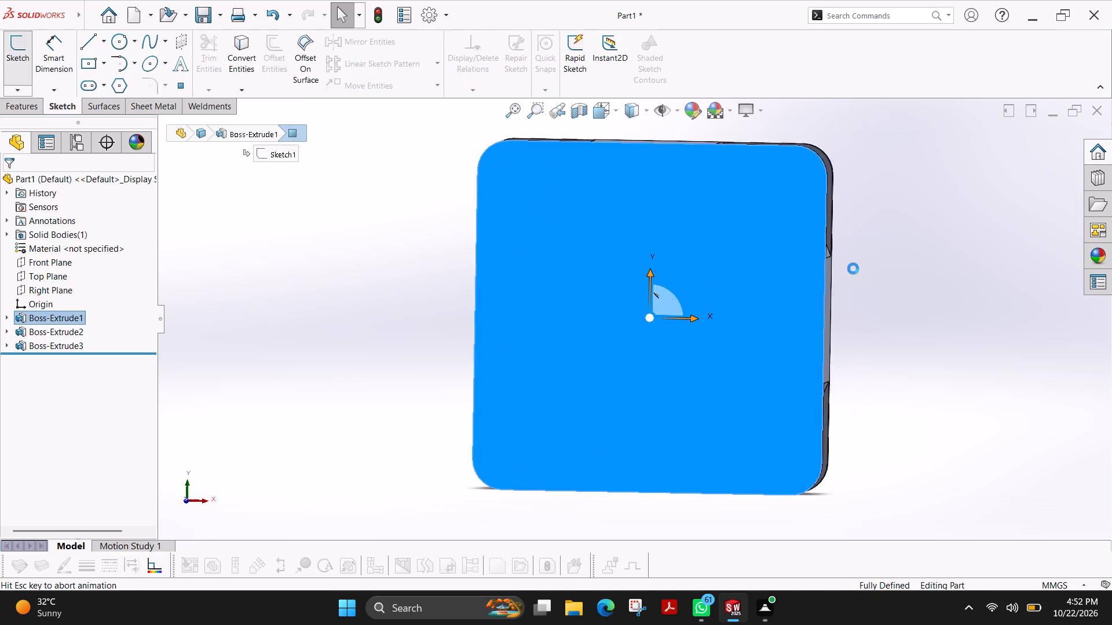
key(Escape)
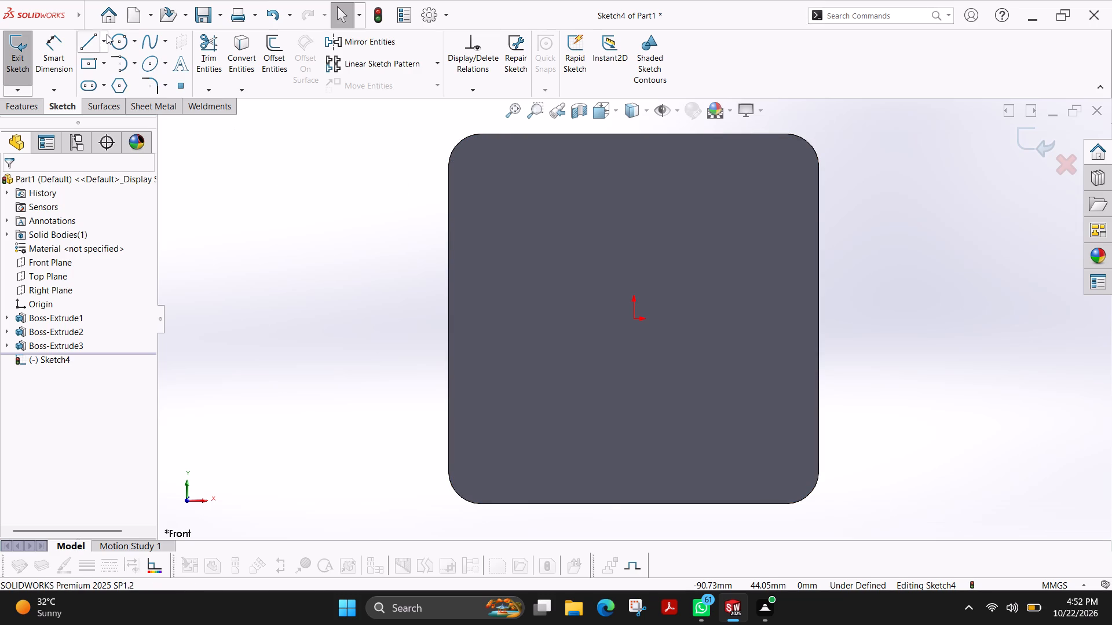
click(115, 47)
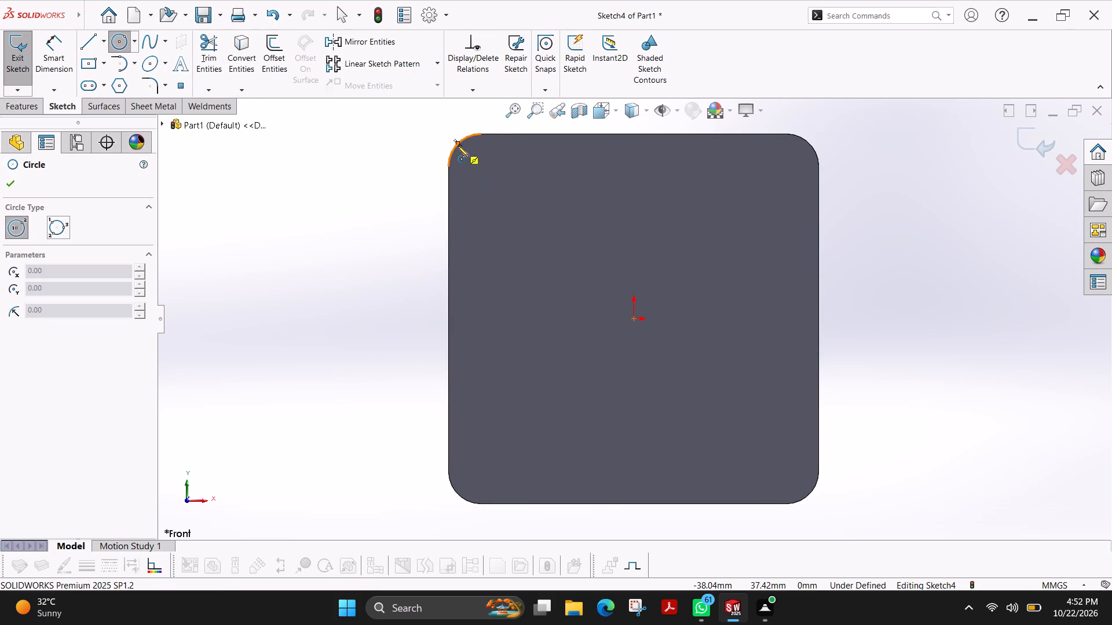
click(480, 167)
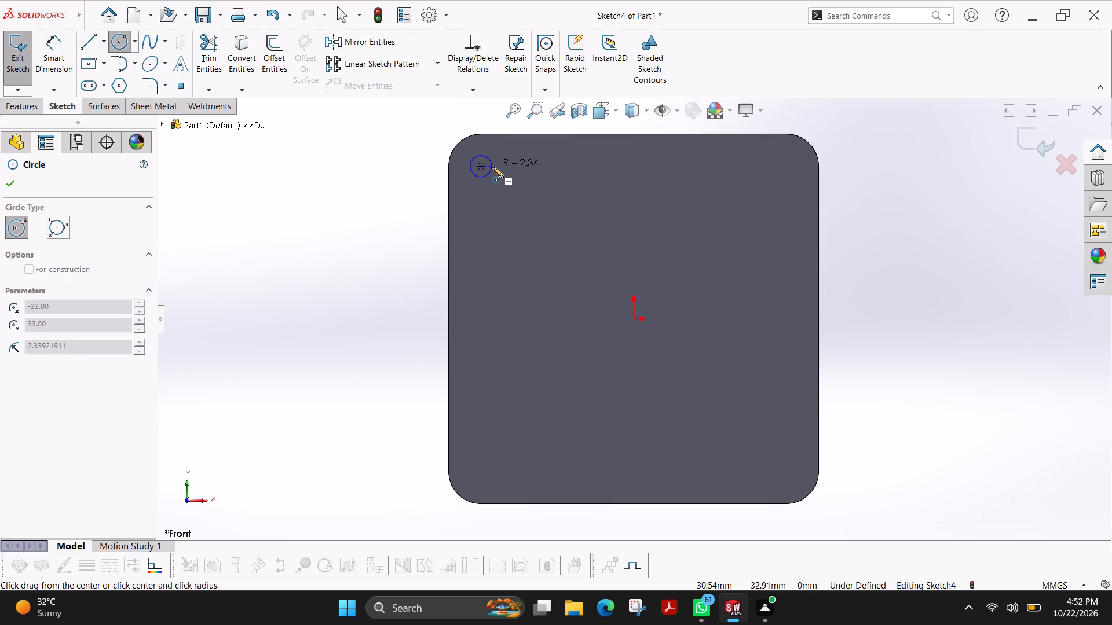
click(492, 167)
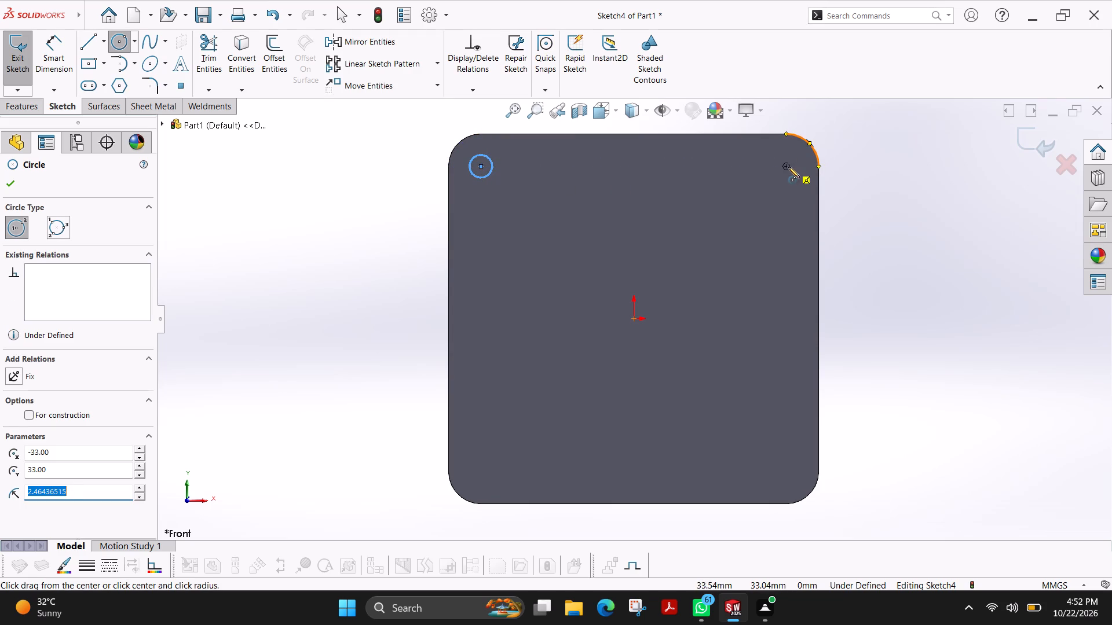
click(787, 167)
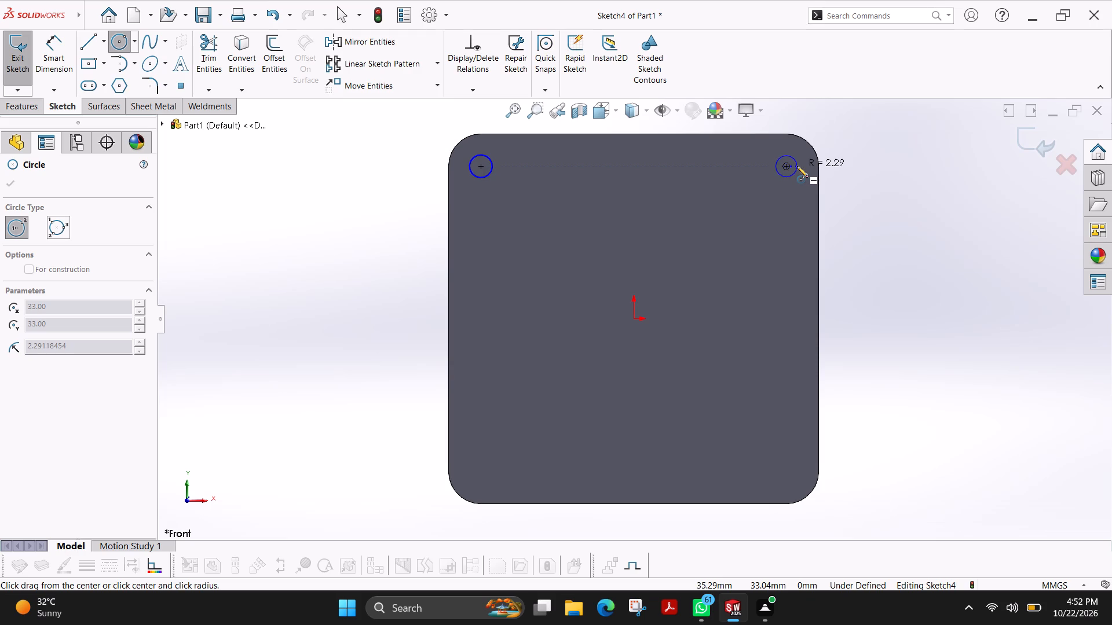
click(799, 166)
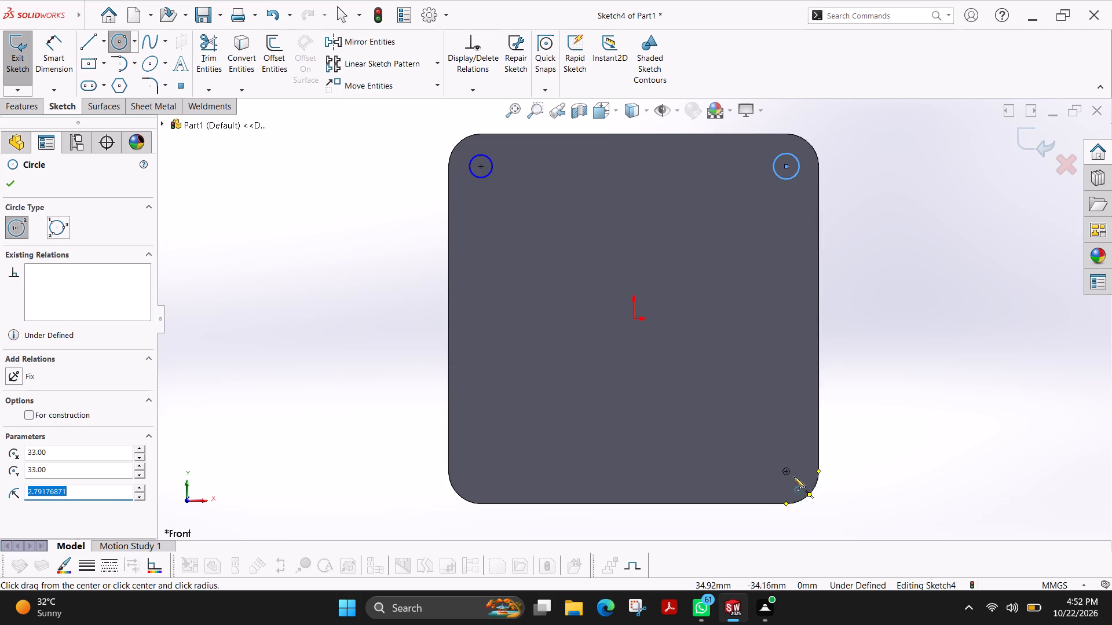
click(787, 472)
click(800, 475)
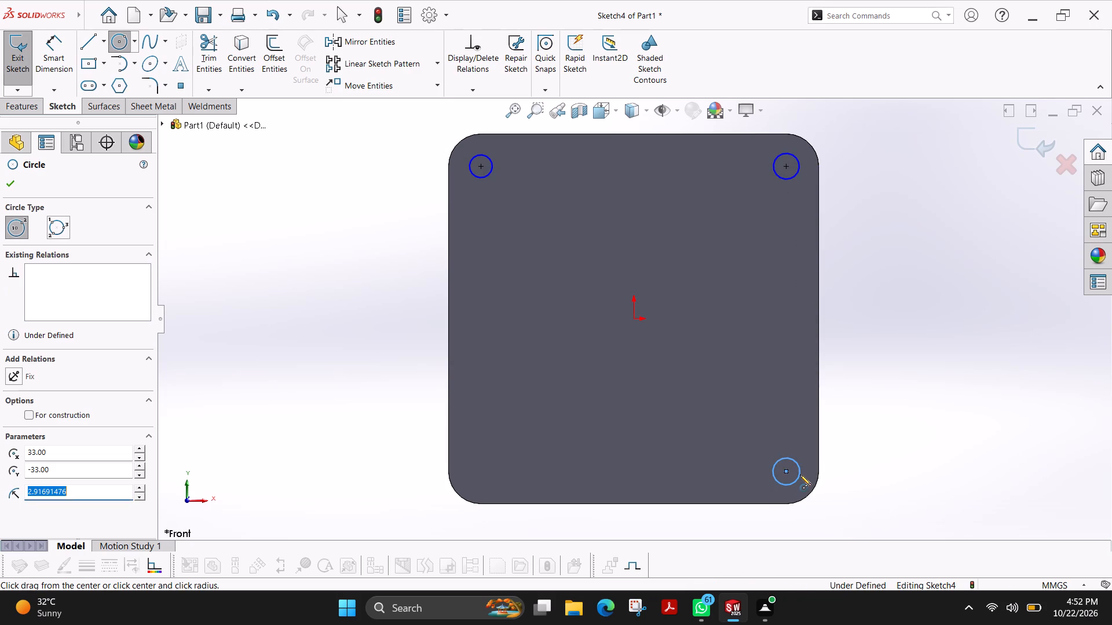
click(482, 472)
click(498, 466)
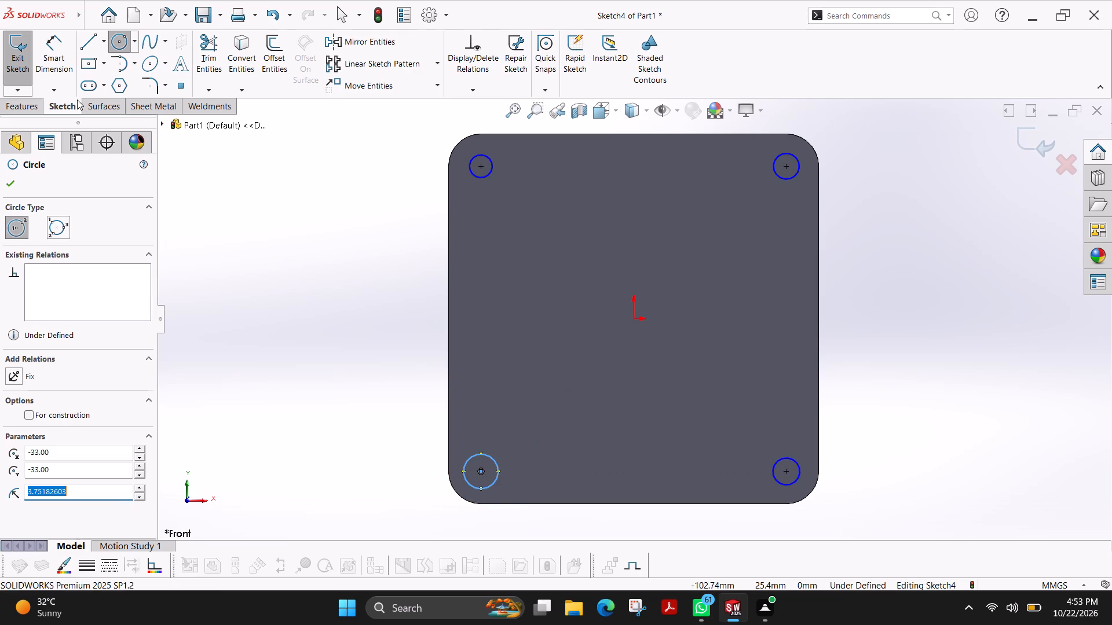
click(8, 182)
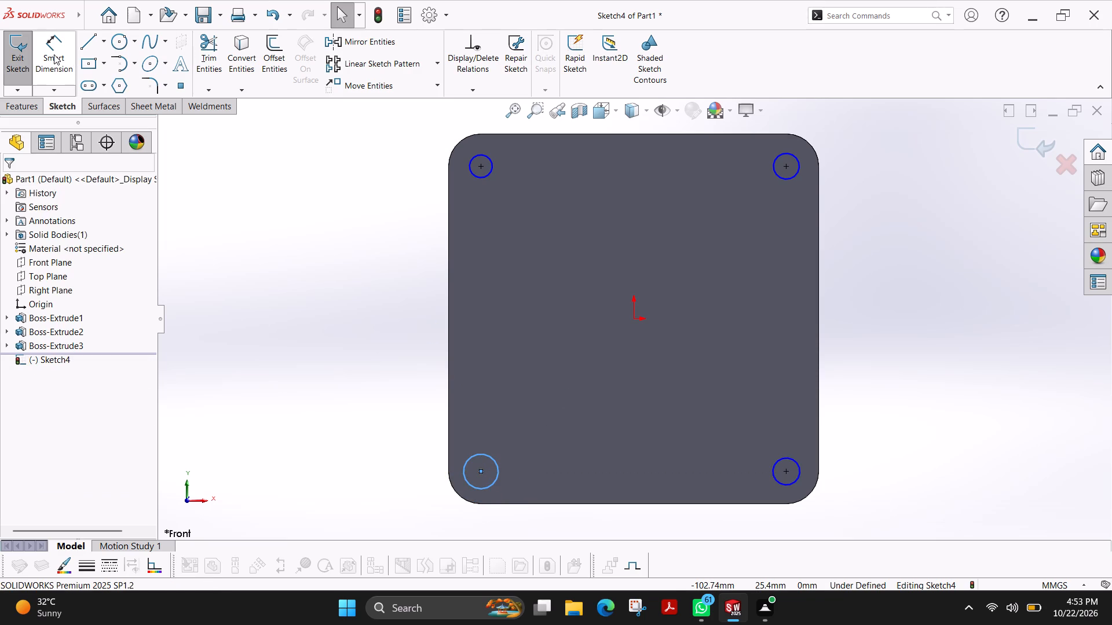
Dimension the four corner circles to a 6 mm diameter each.
click(54, 54)
click(485, 178)
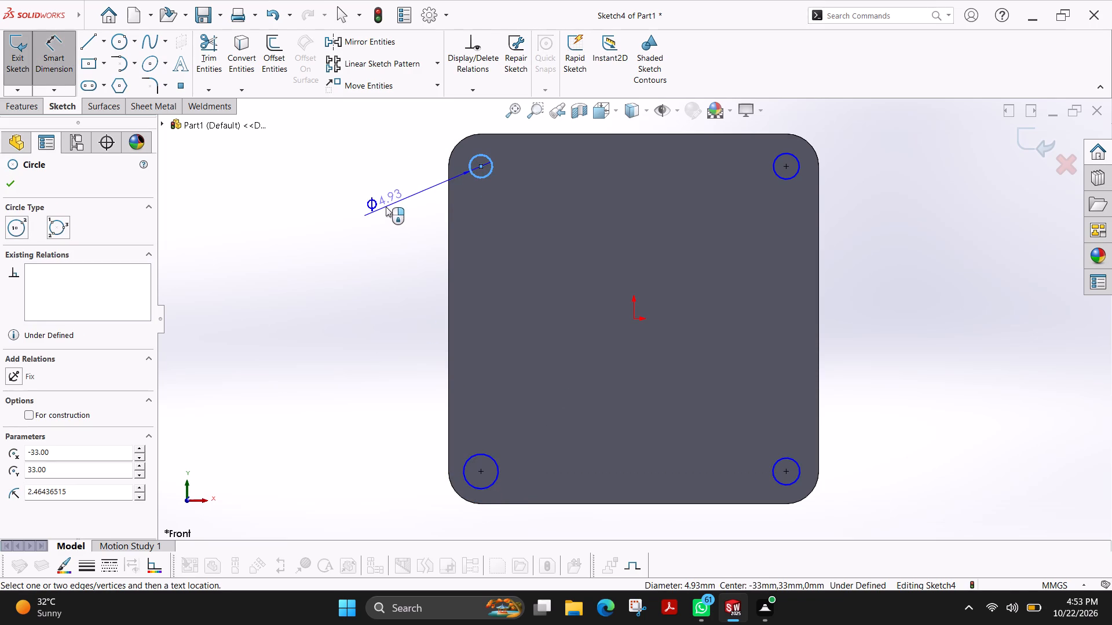
click(386, 207)
key(6)
key(Return)
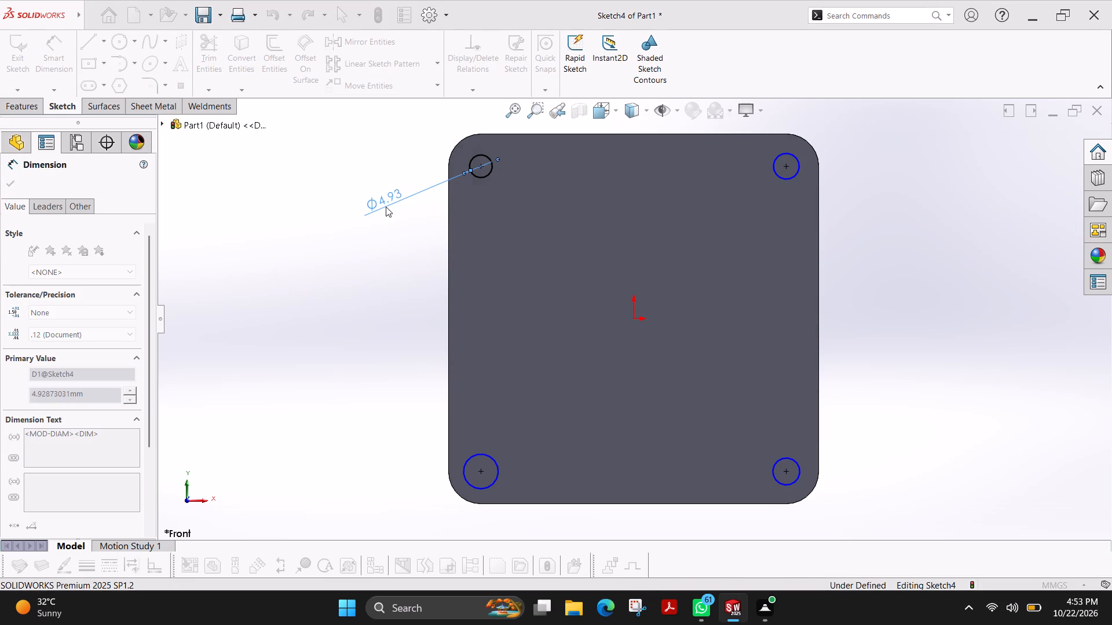
click(791, 177)
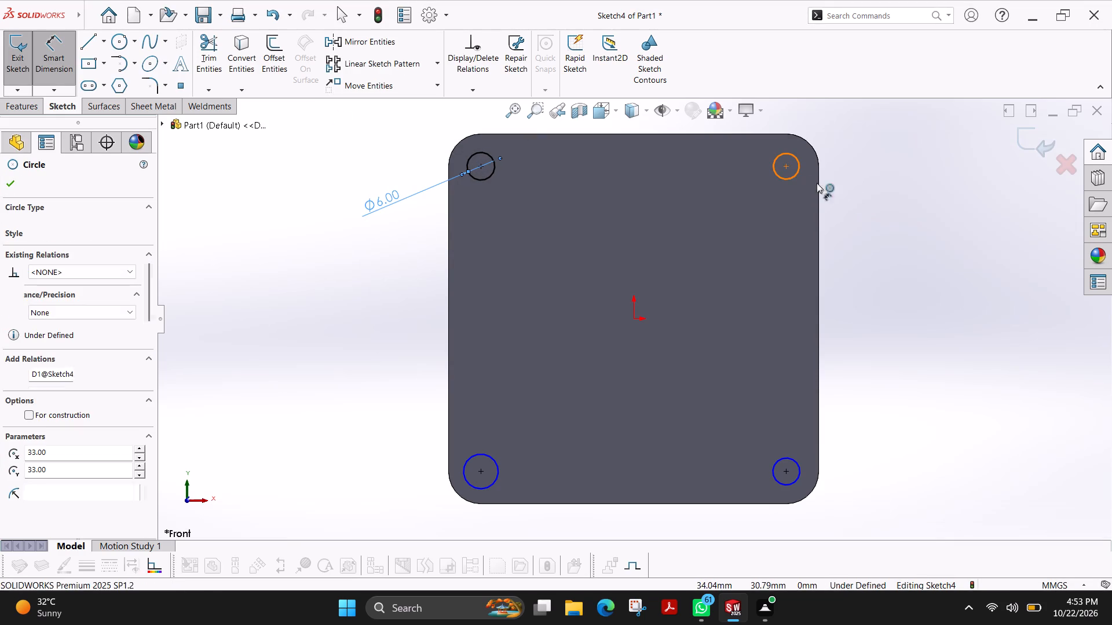
click(879, 215)
key(6)
key(Return)
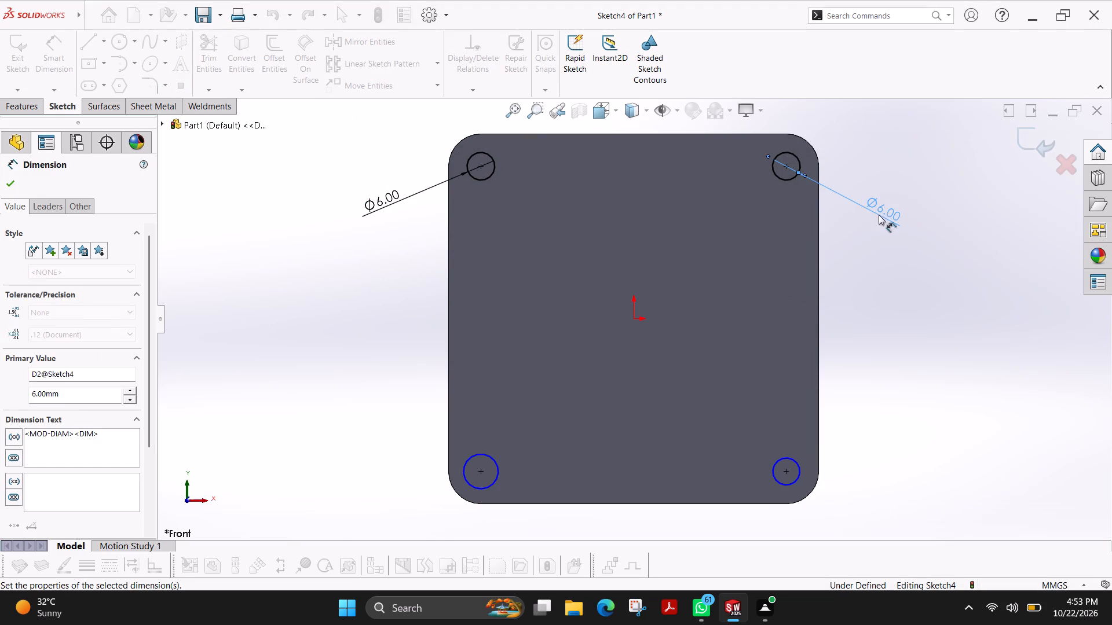
click(799, 469)
click(857, 422)
key(6)
key(Return)
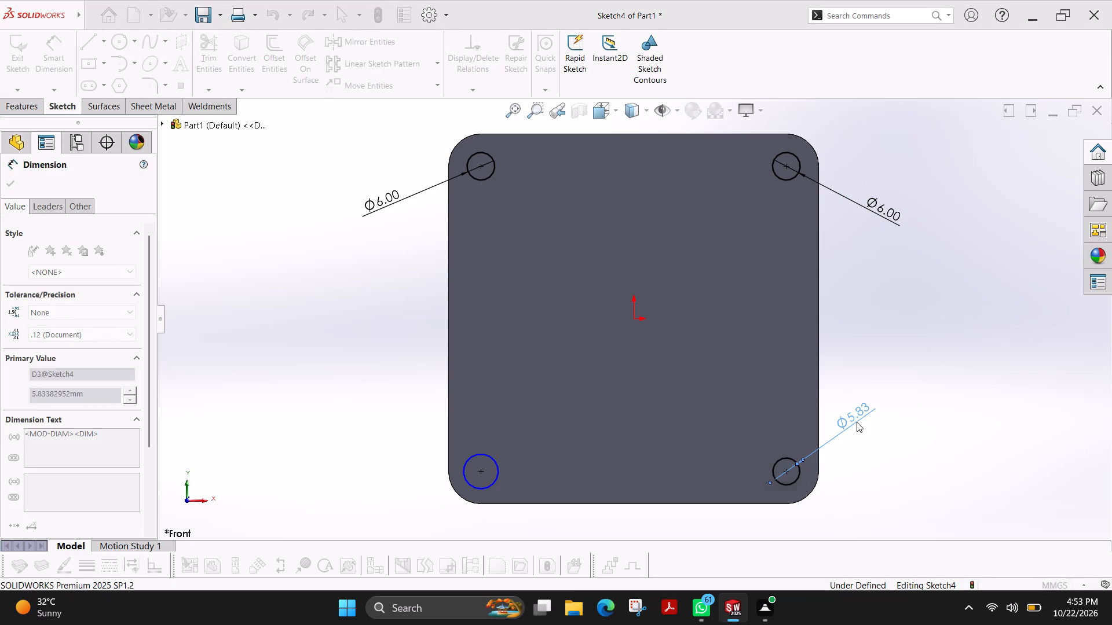
click(479, 456)
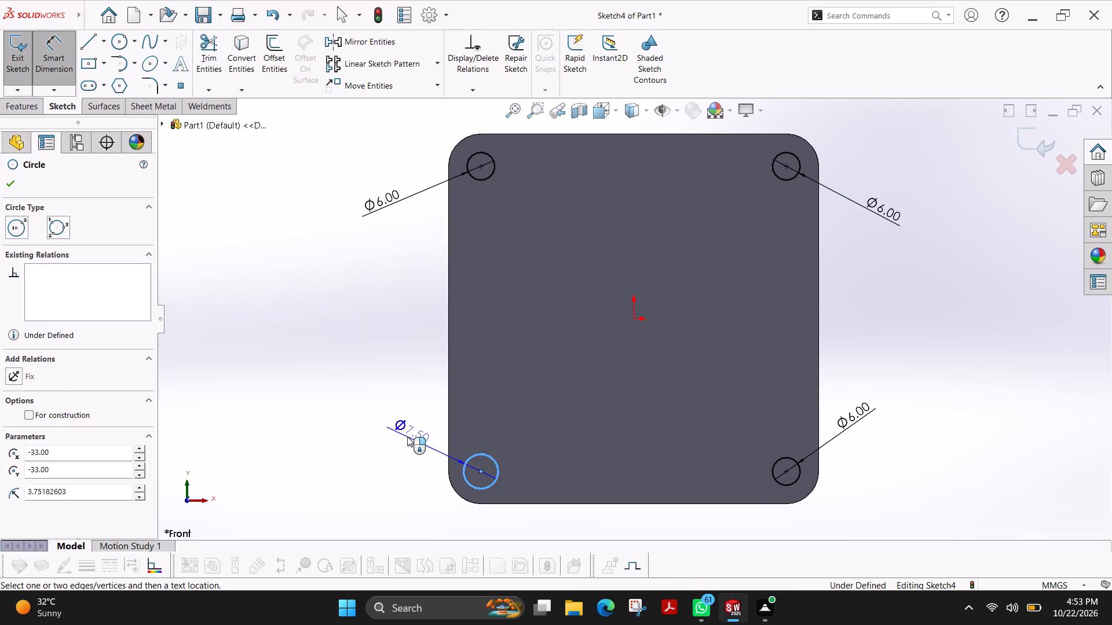
click(407, 436)
key(6)
key(Return)
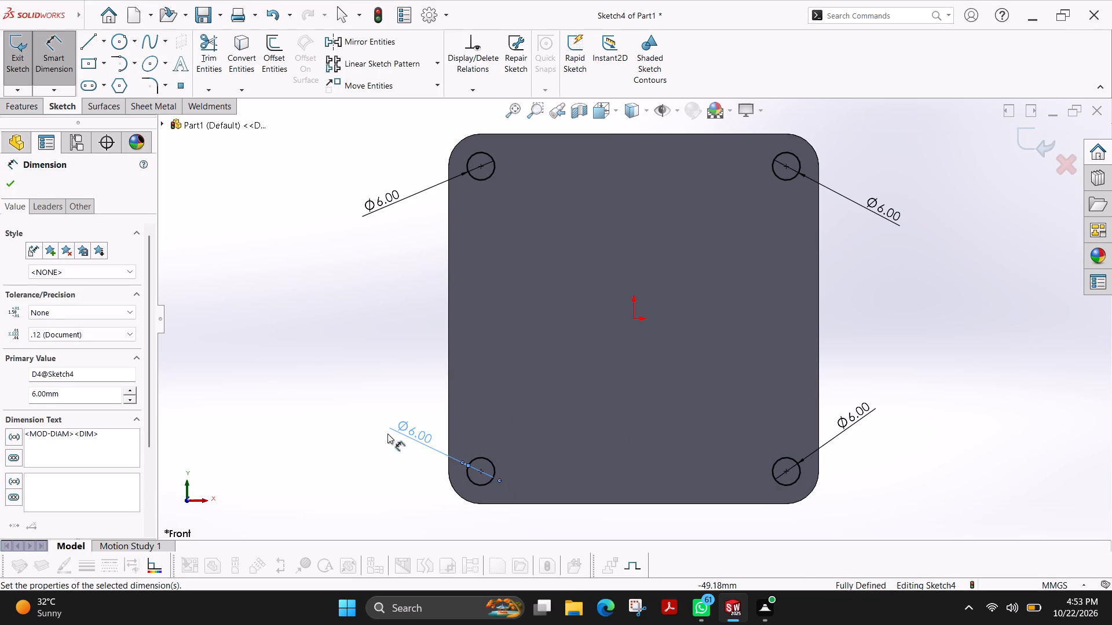
click(4, 180)
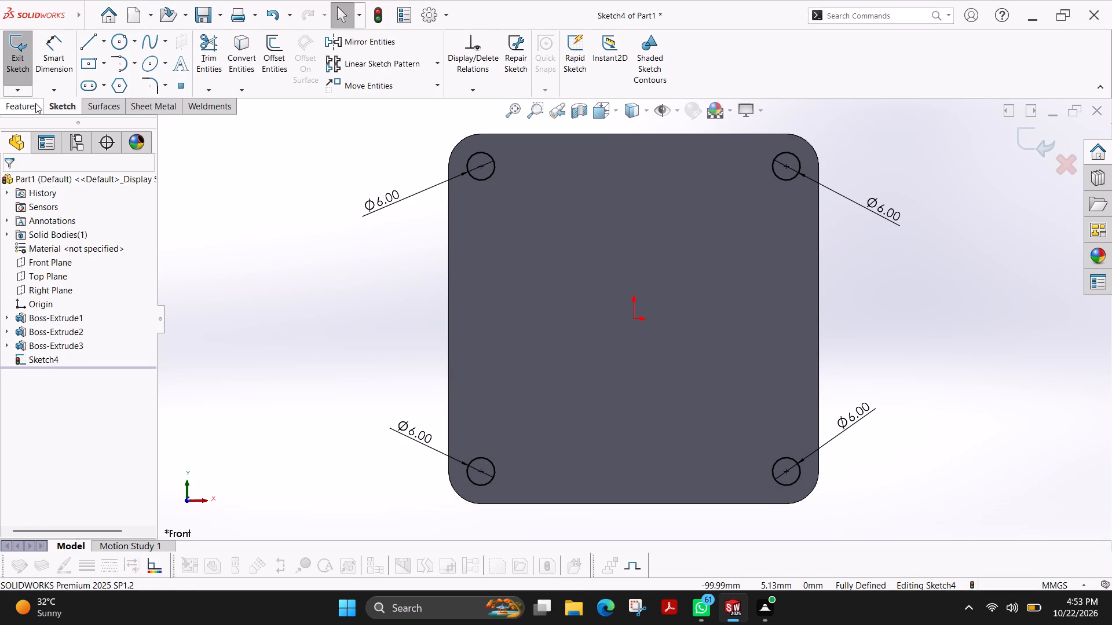
Cut the four corner circles through both plates with a blind Extruded Cut 92.5 mm deep.
click(35, 103)
click(207, 57)
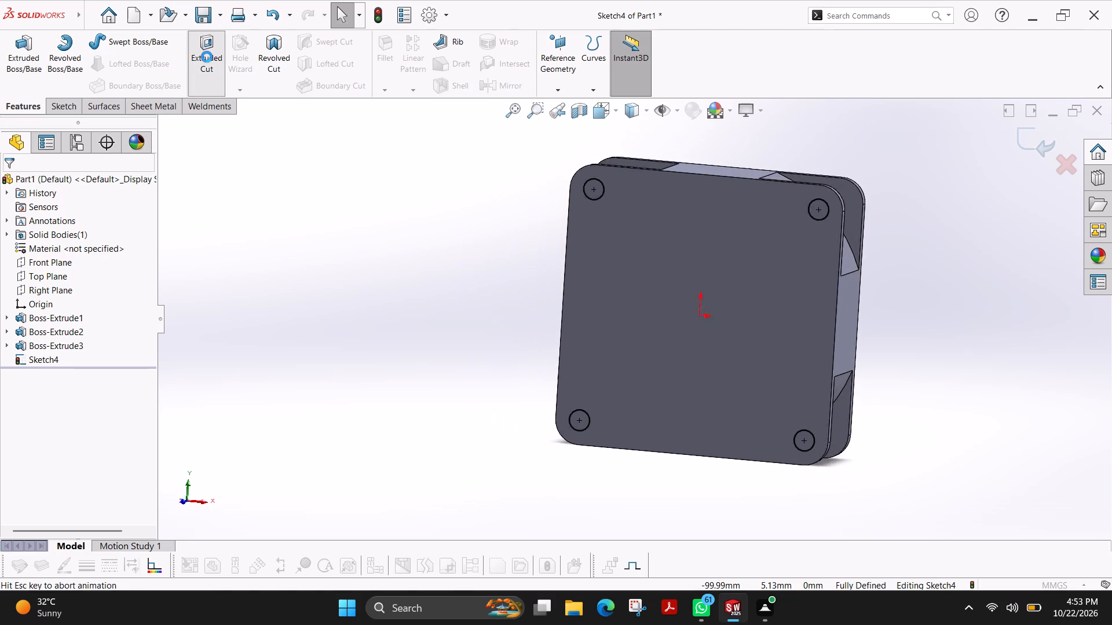
click(136, 313)
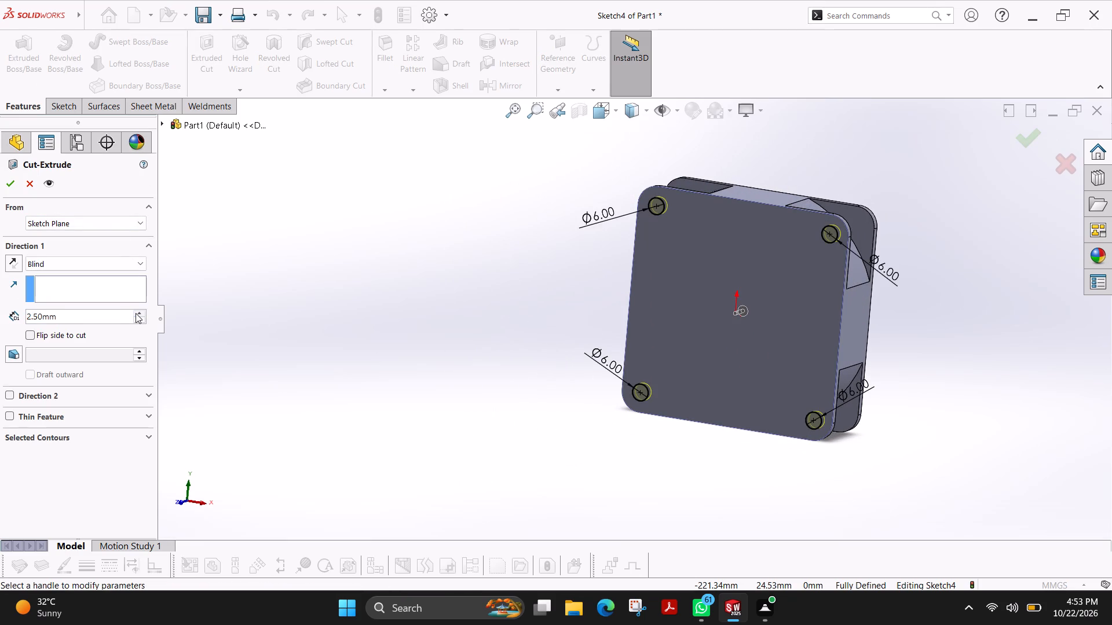
click(9, 179)
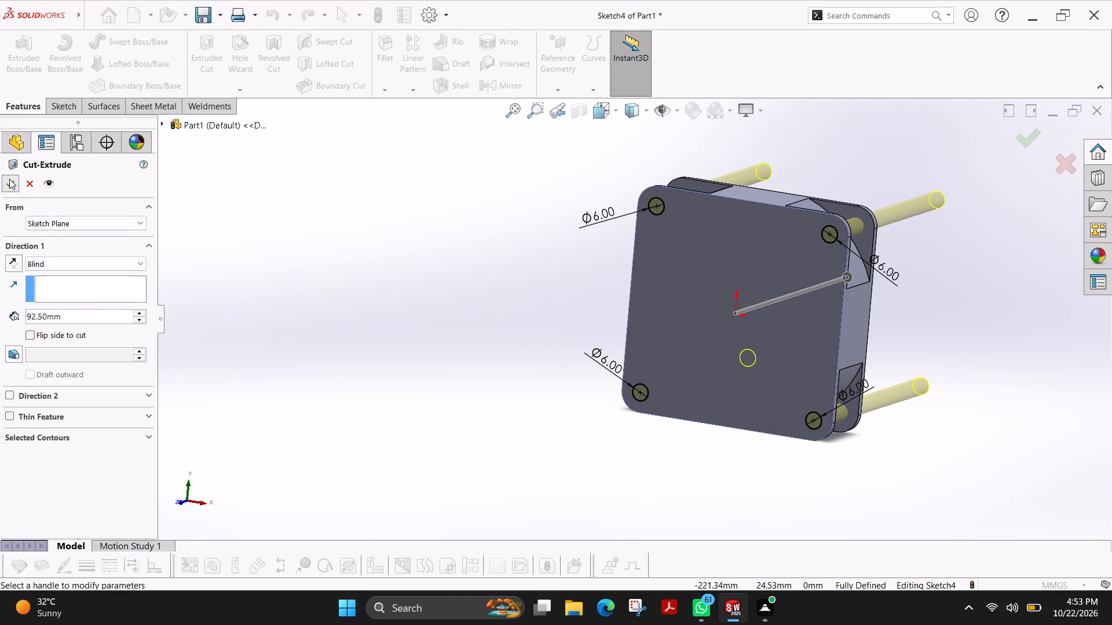
Start a new sketch on the first plate's outer face and draw a circle of about 20 mm radius centred on the origin.
click(61, 106)
click(11, 53)
click(690, 302)
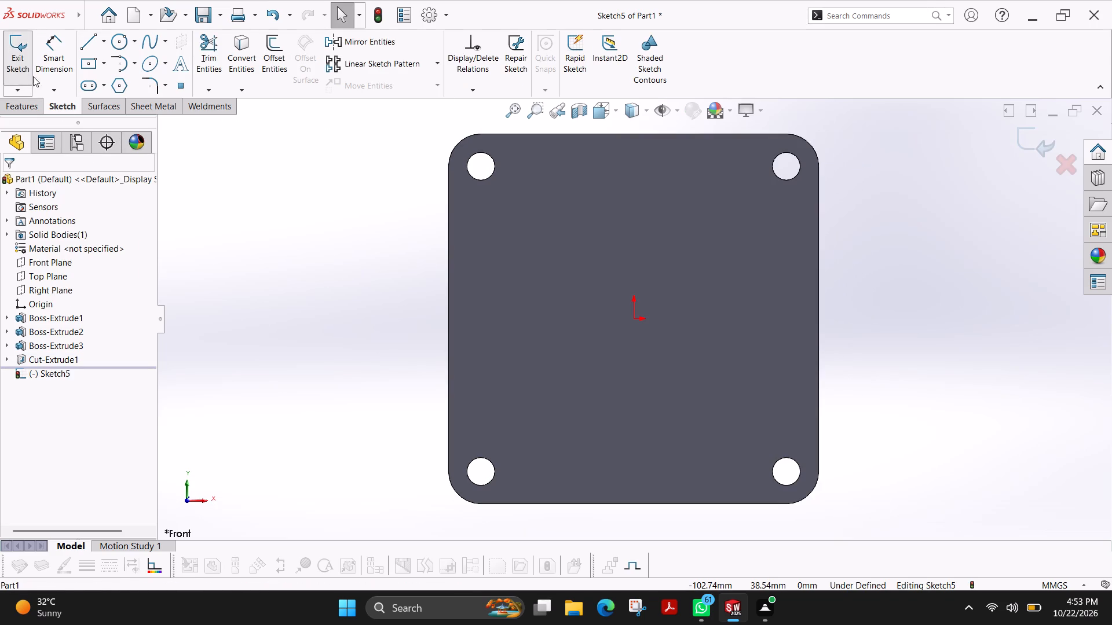
click(126, 39)
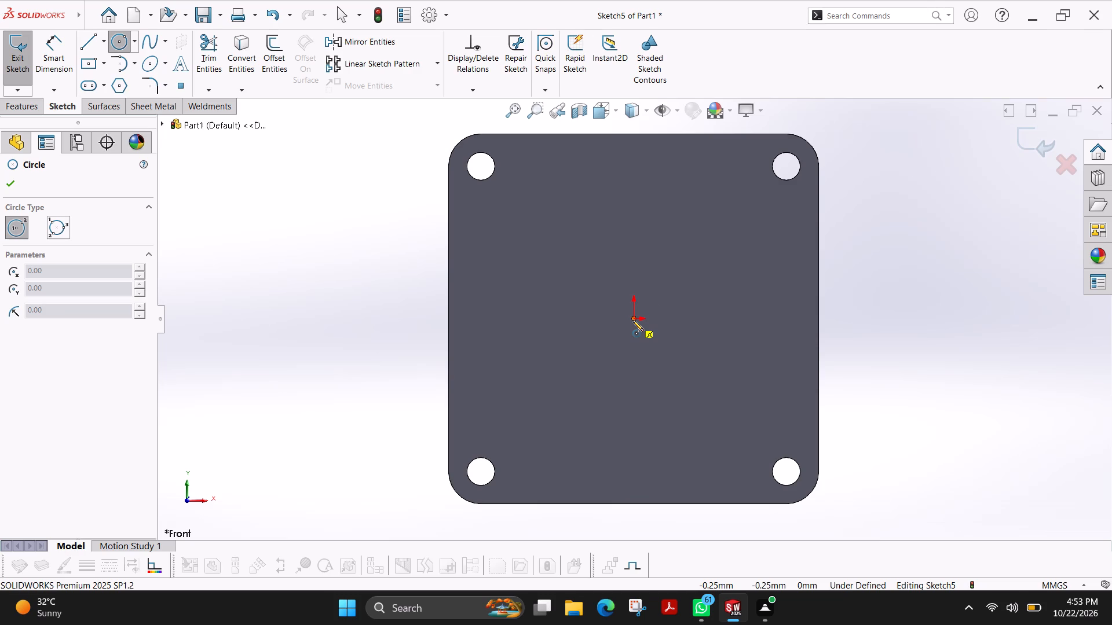
click(632, 320)
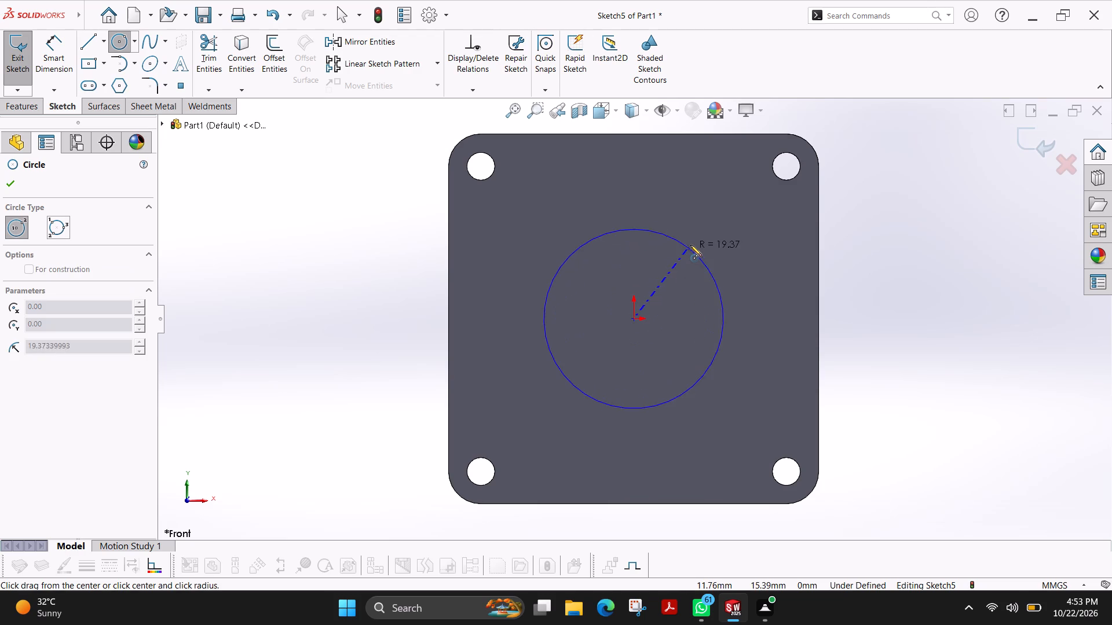
click(691, 244)
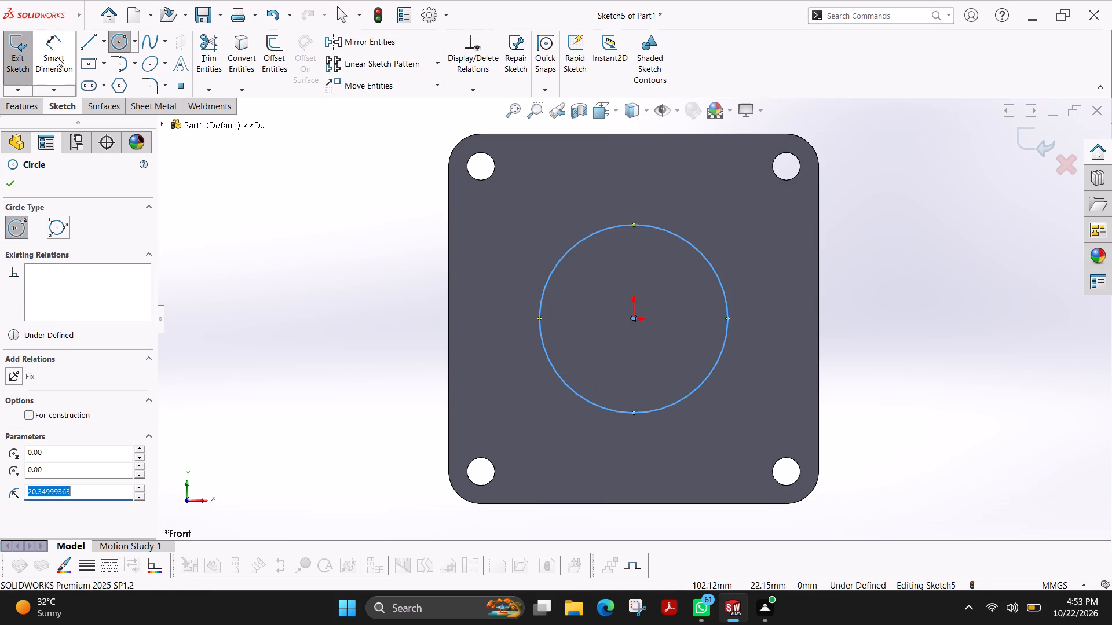
Dimension the central circle to a 50 mm diameter.
click(57, 57)
click(723, 300)
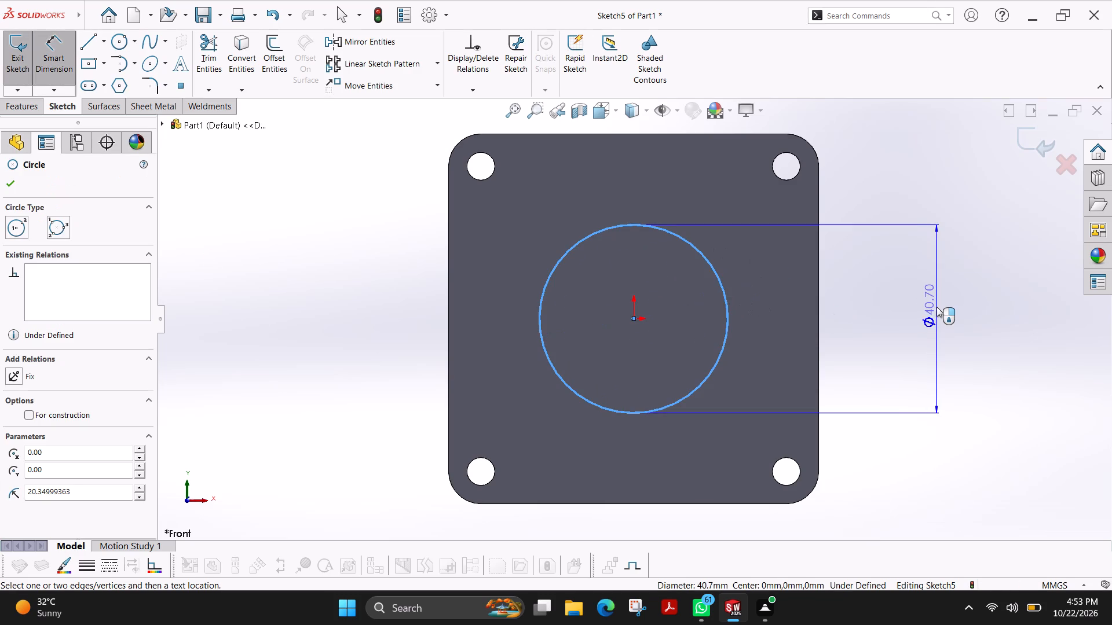
click(937, 307)
text(50)
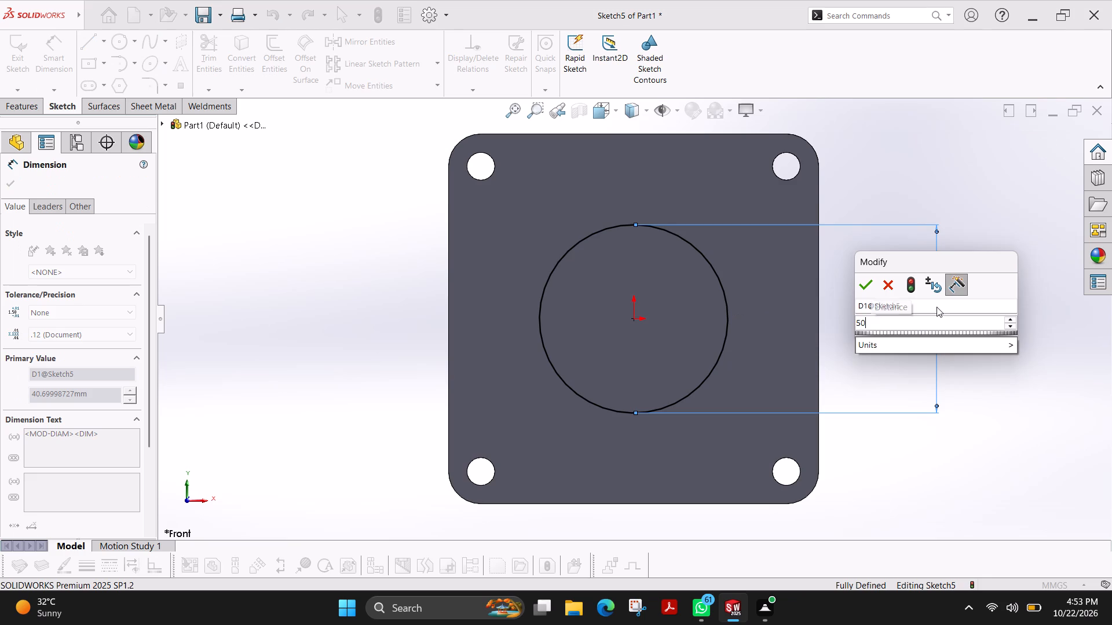
key(Return)
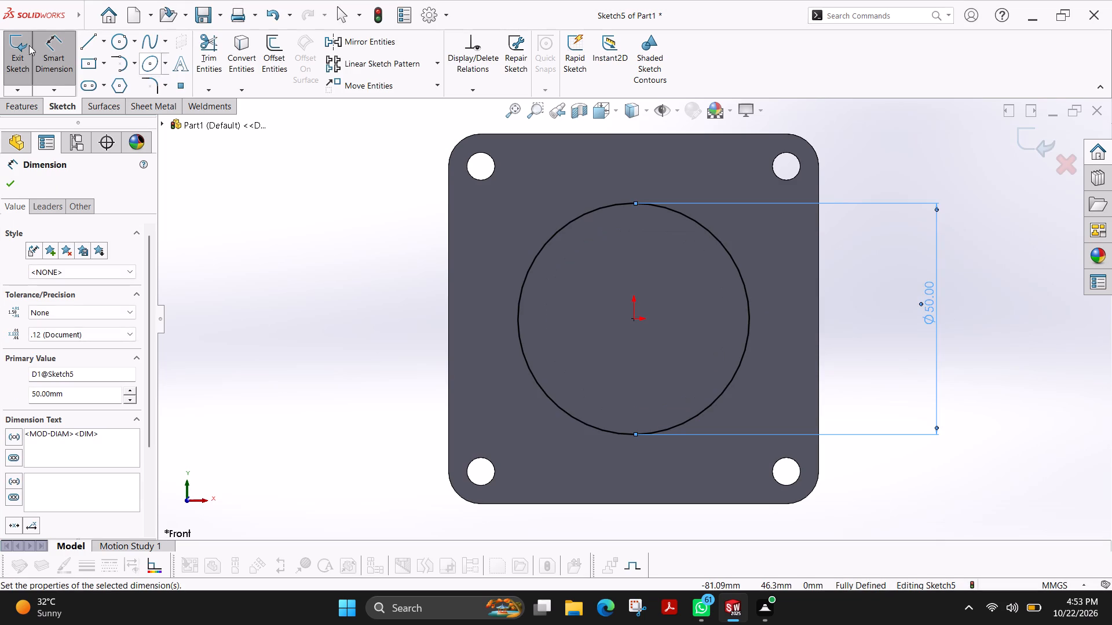
click(9, 188)
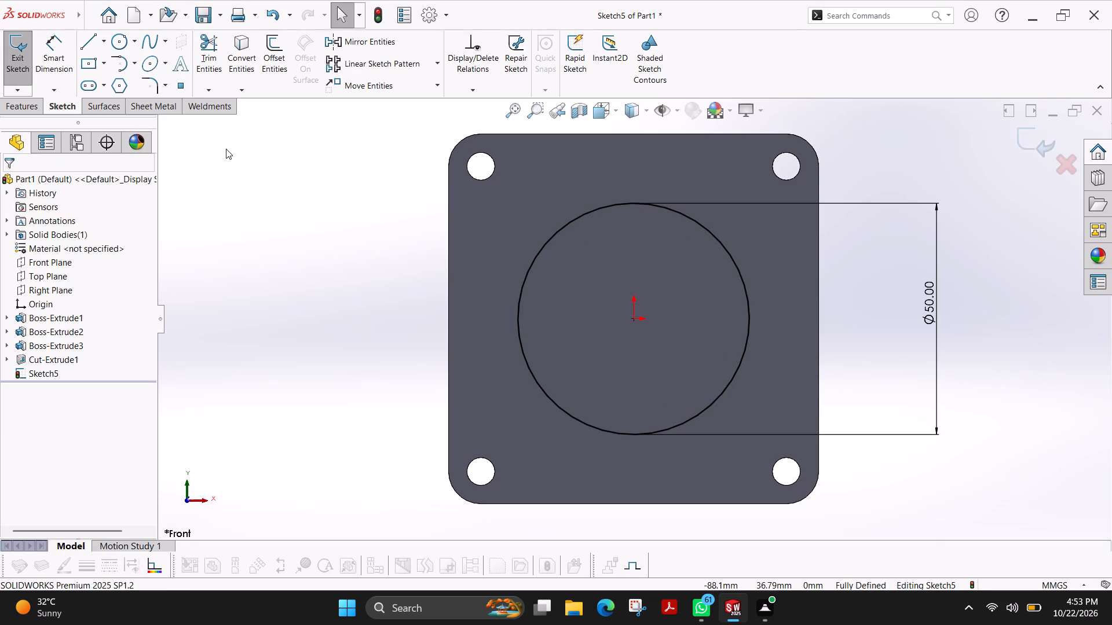
Cut the 50 mm central circle through the part with a blind Extruded Cut 132.5 mm deep.
click(24, 104)
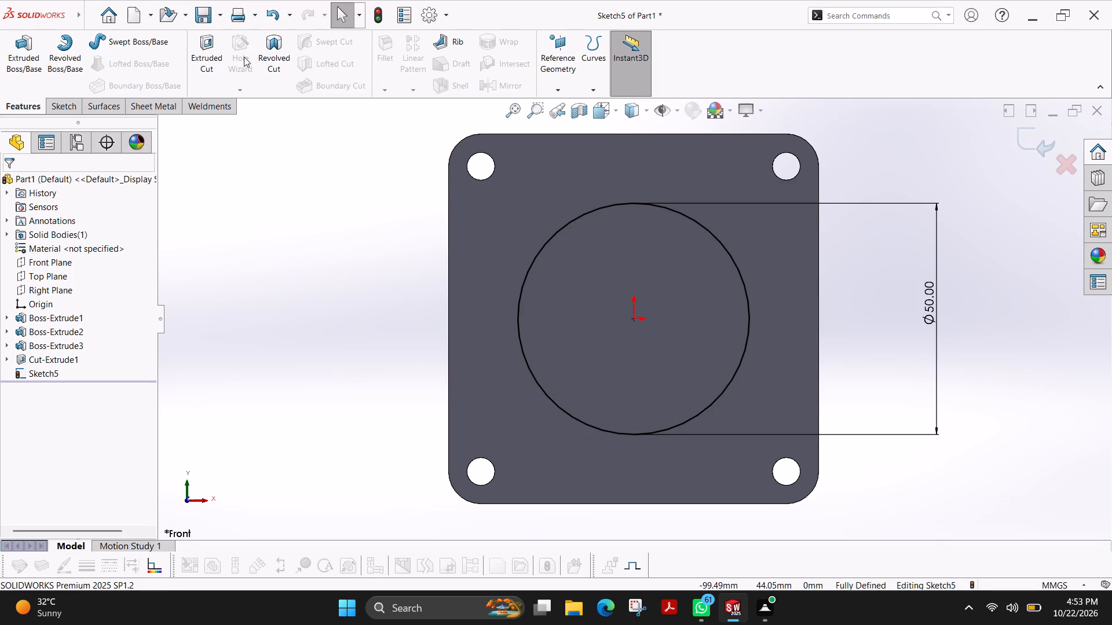
click(202, 58)
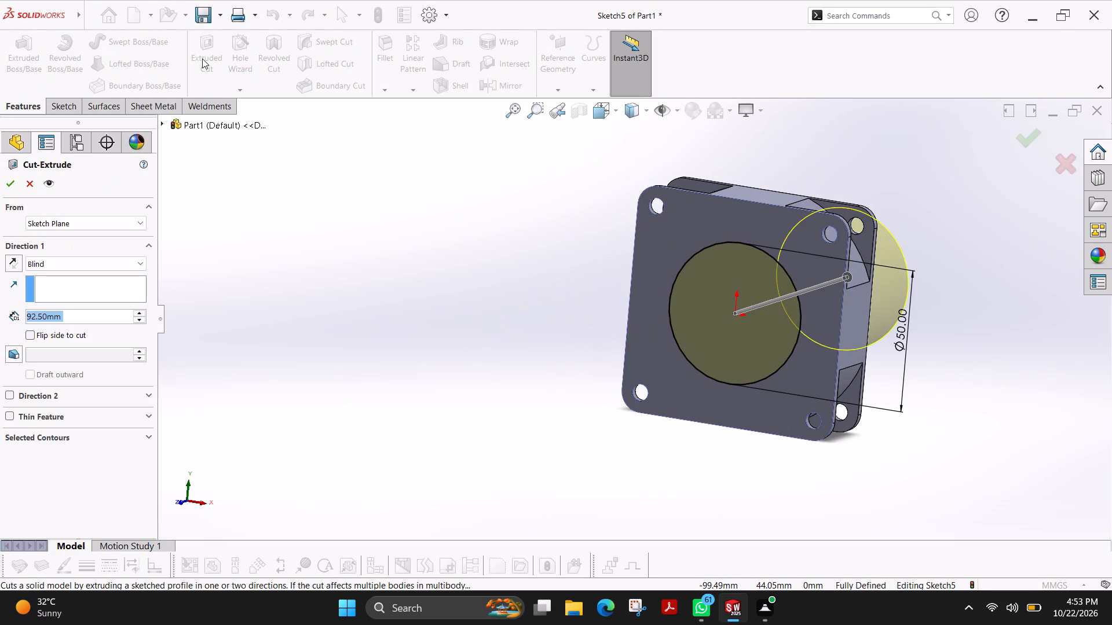
triple_click(144, 312)
click(144, 312)
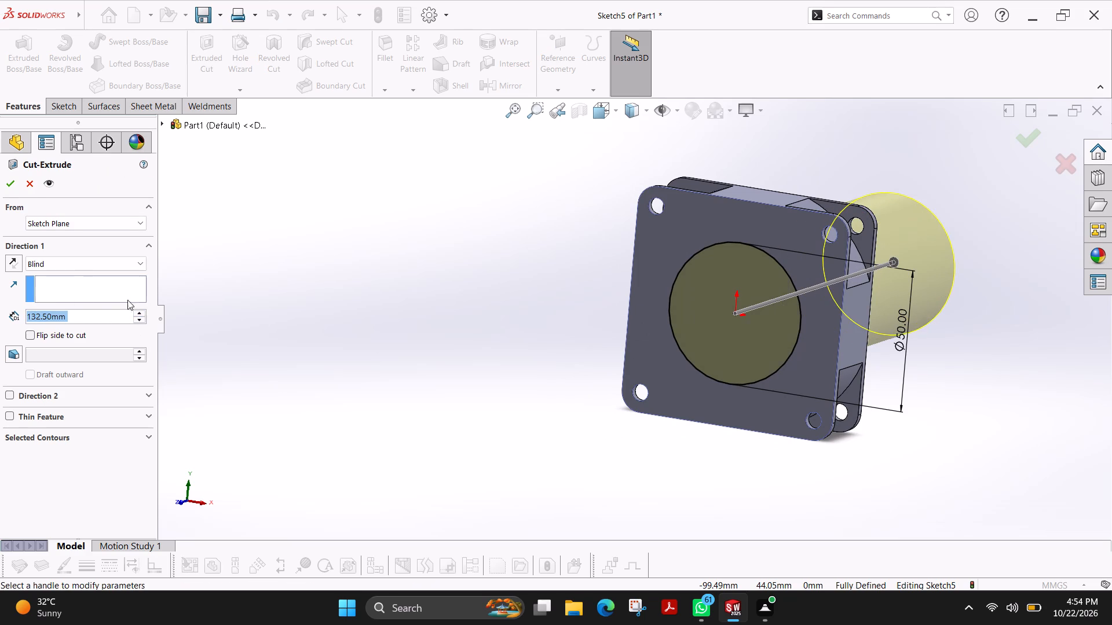
click(10, 188)
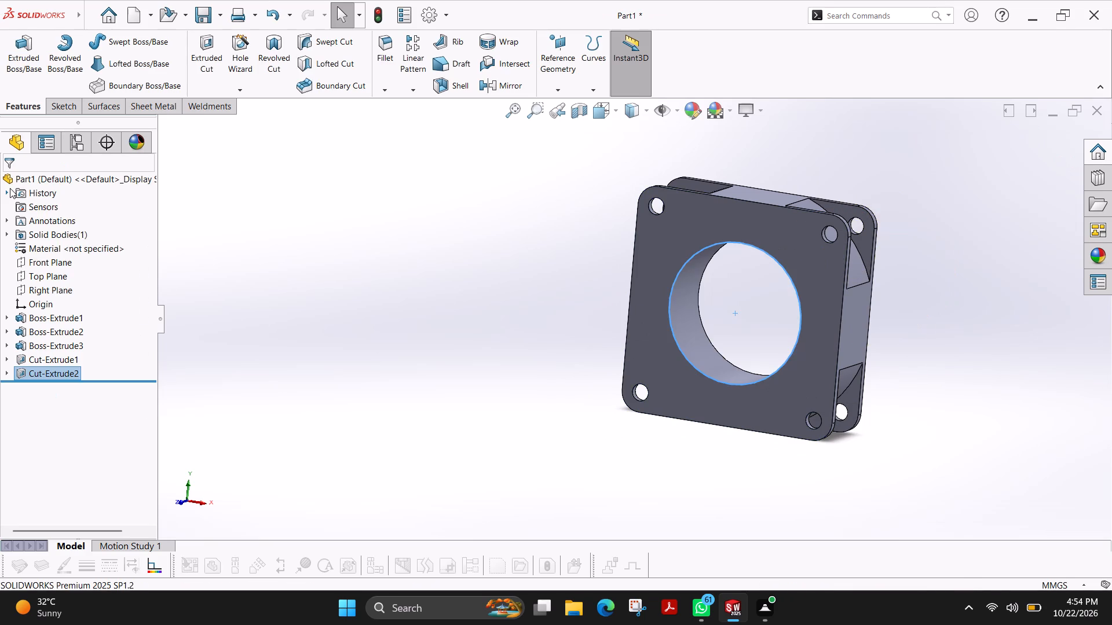
Start a new sketch on the first plate's outer face and draw a circle of about 33 mm radius centred on the origin.
click(54, 106)
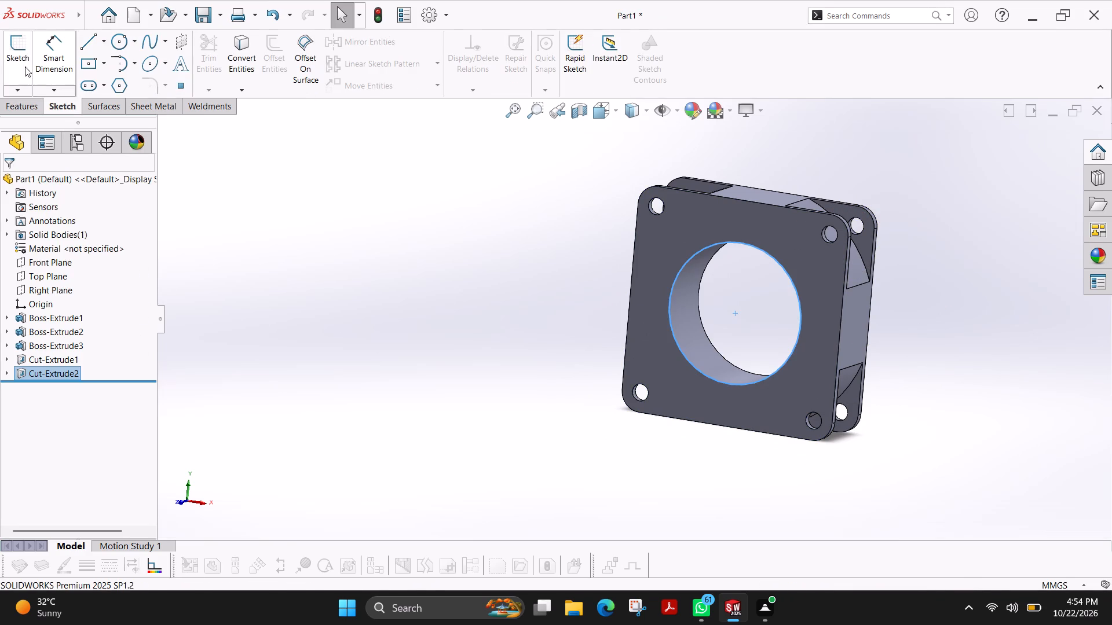
click(20, 58)
click(794, 387)
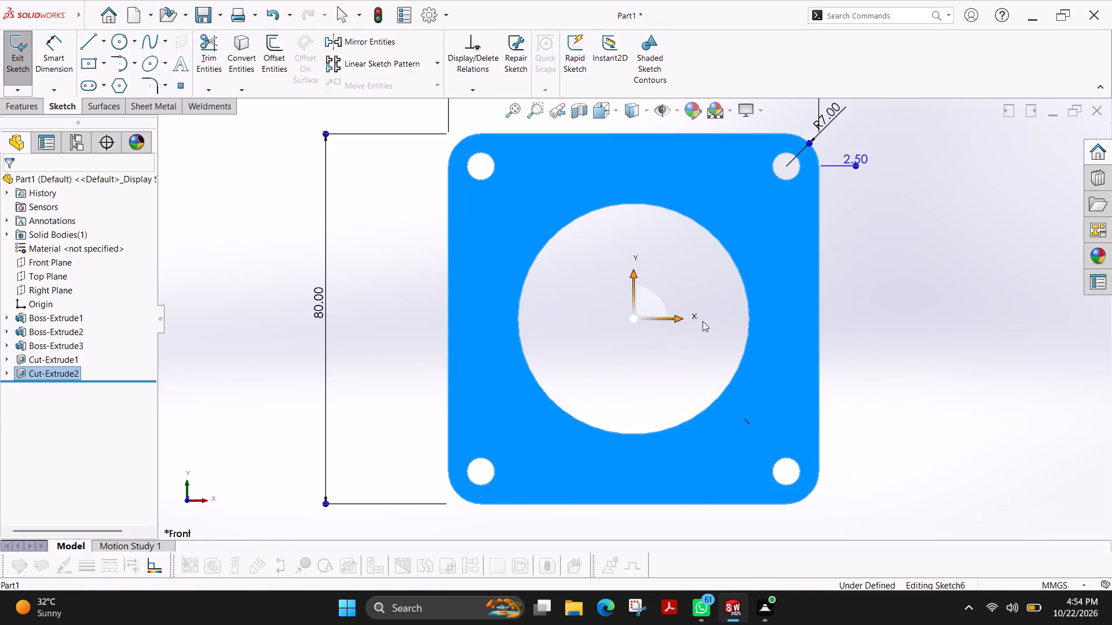
click(114, 42)
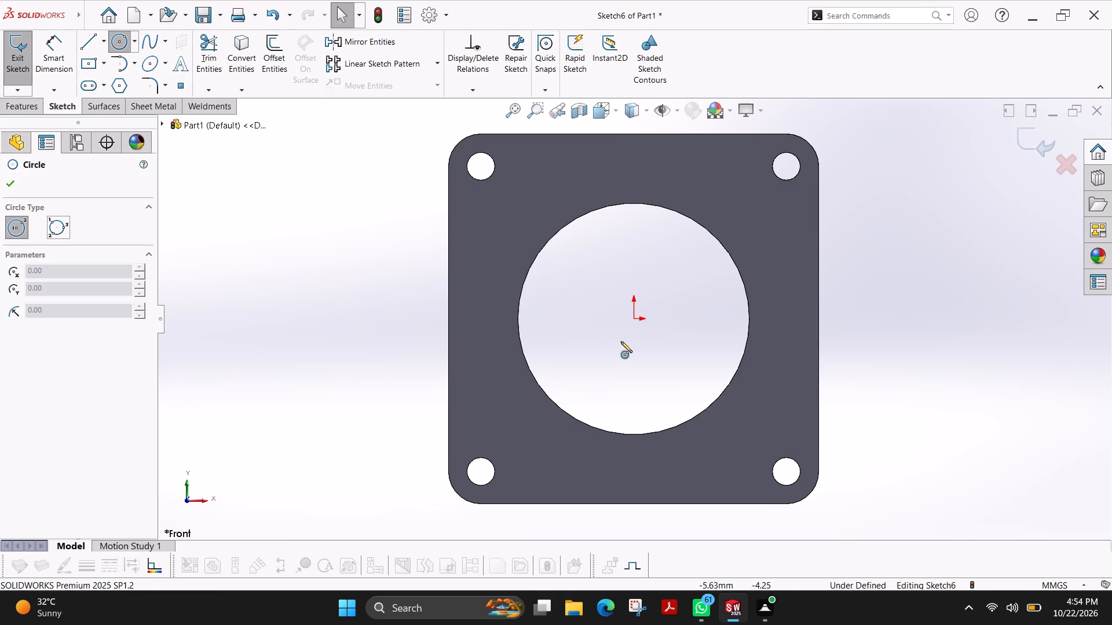
click(632, 317)
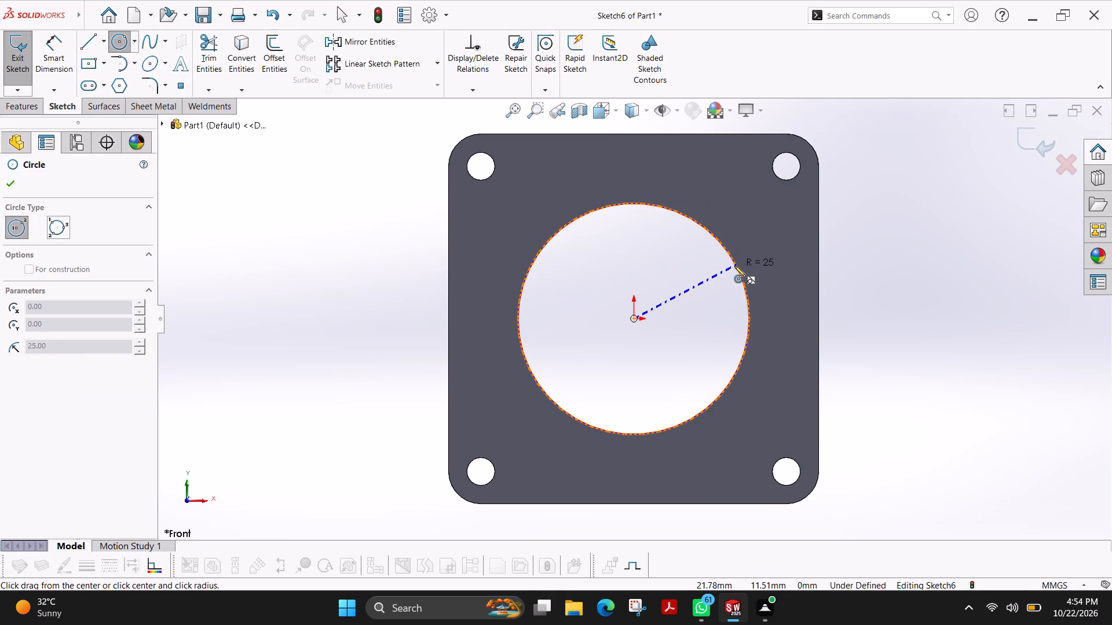
click(772, 252)
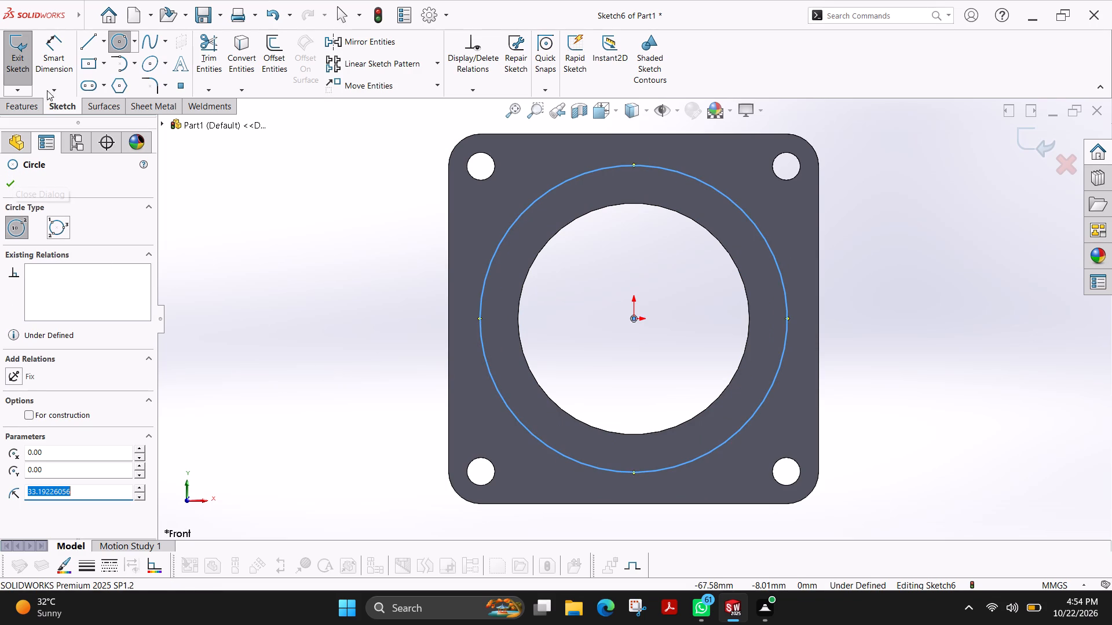
Dimension the new circle around the central bore to a 70 mm diameter.
click(72, 65)
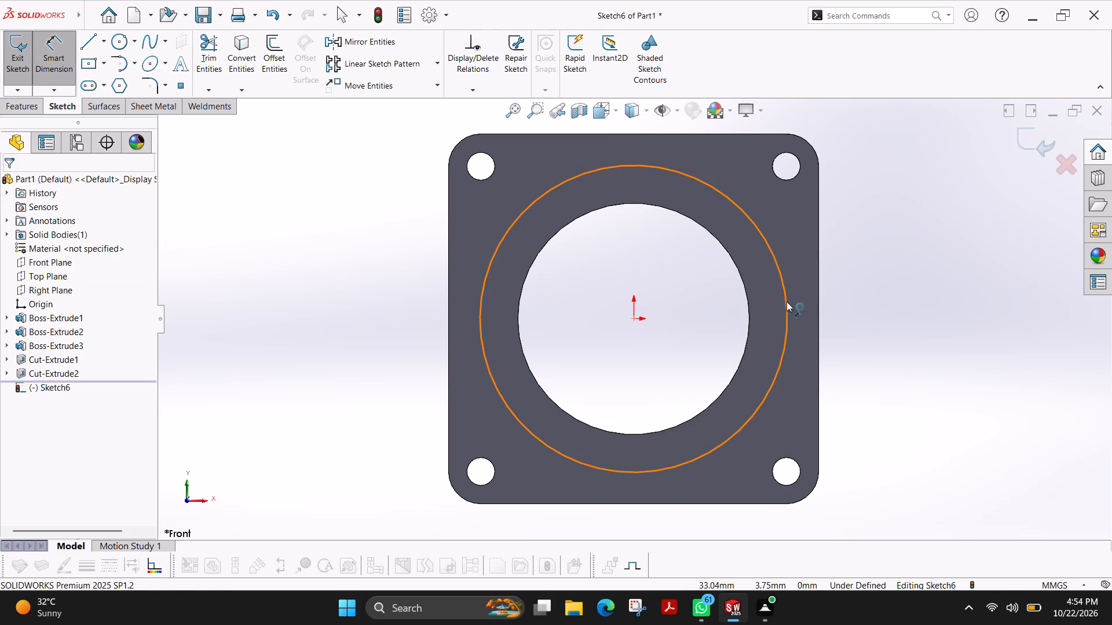
click(787, 302)
click(943, 302)
text(70)
key(Return)
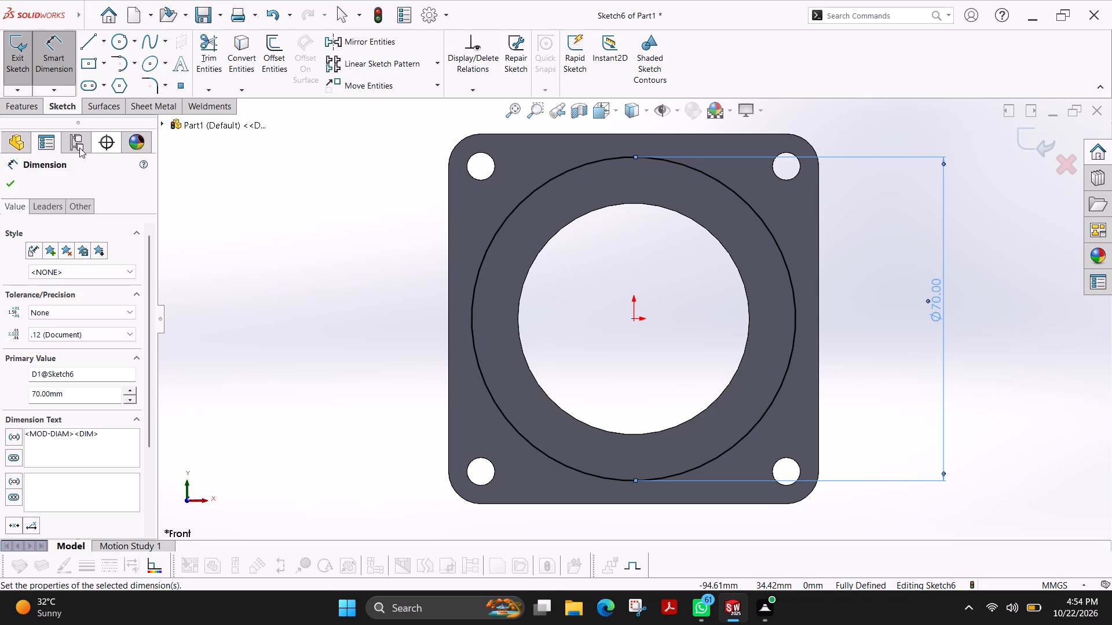
click(9, 189)
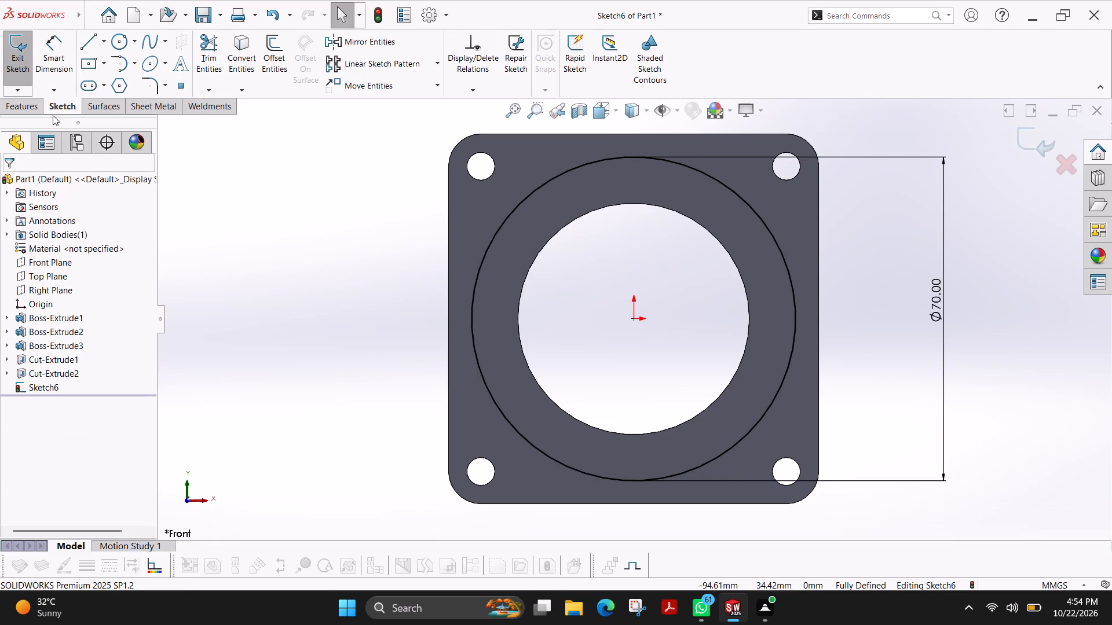
Cut the 70 mm circle into the part with a blind Extruded Cut 17 mm deep to form a counterbore.
click(25, 108)
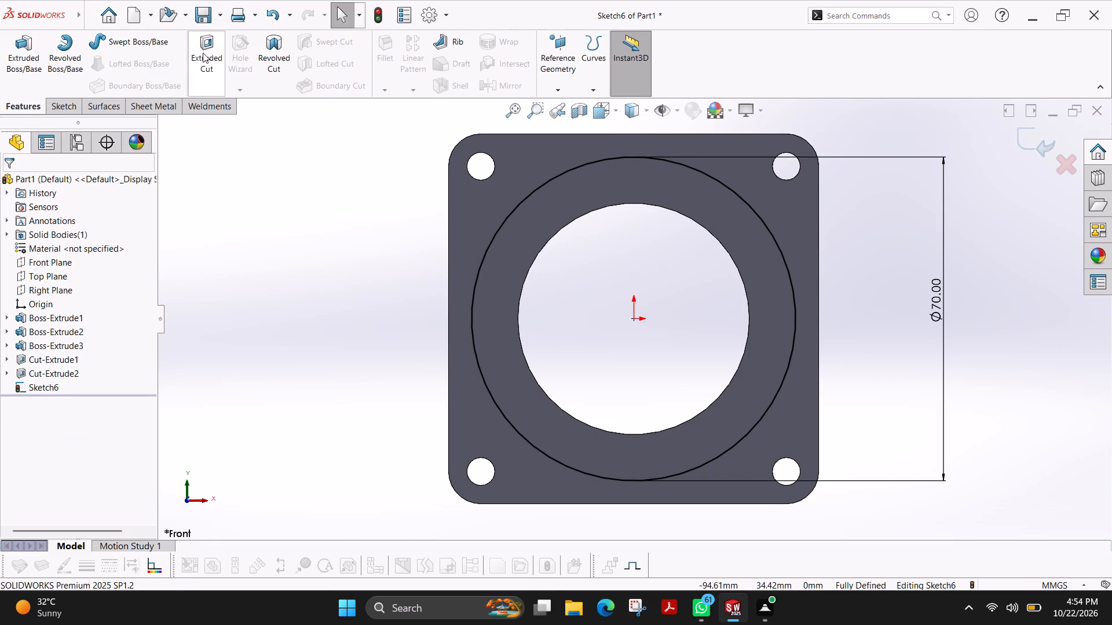
click(203, 53)
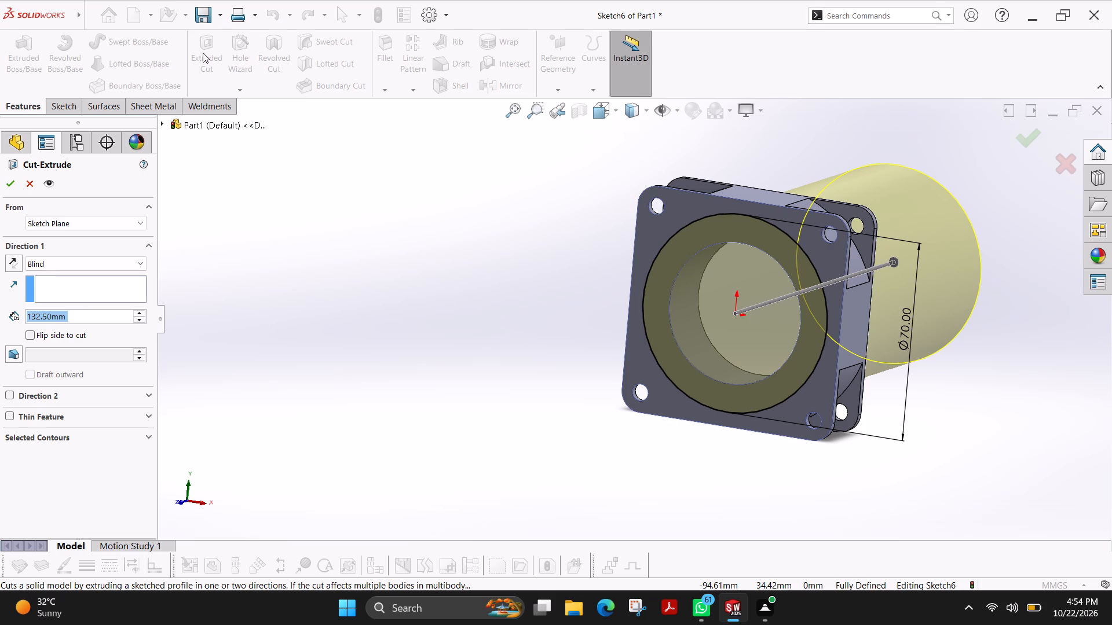
double_click(86, 313)
text(17)
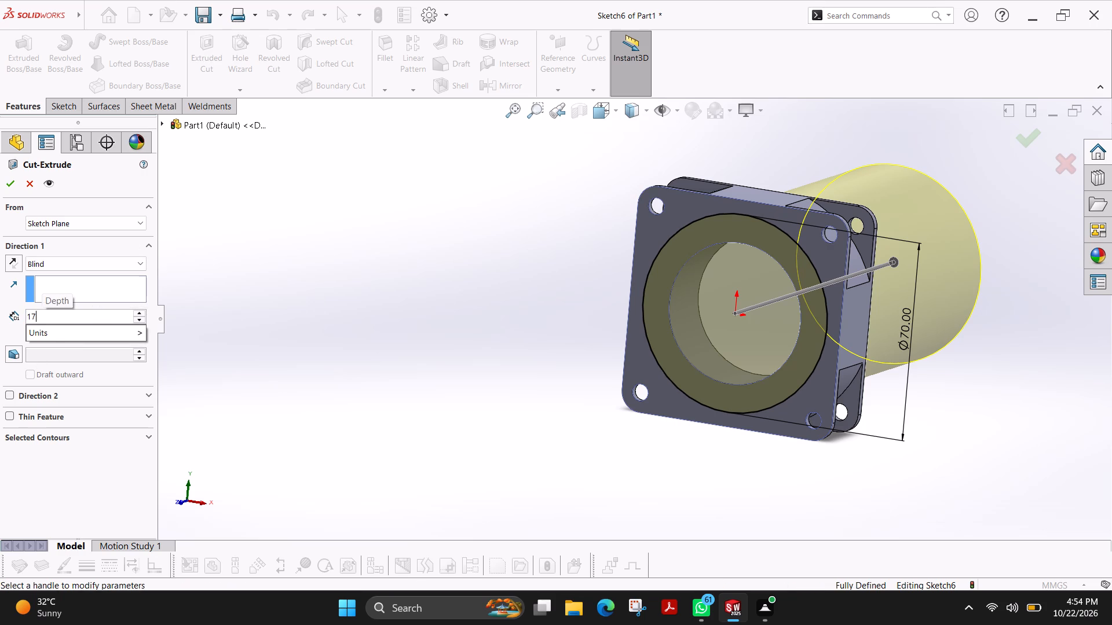
key(Return)
click(11, 177)
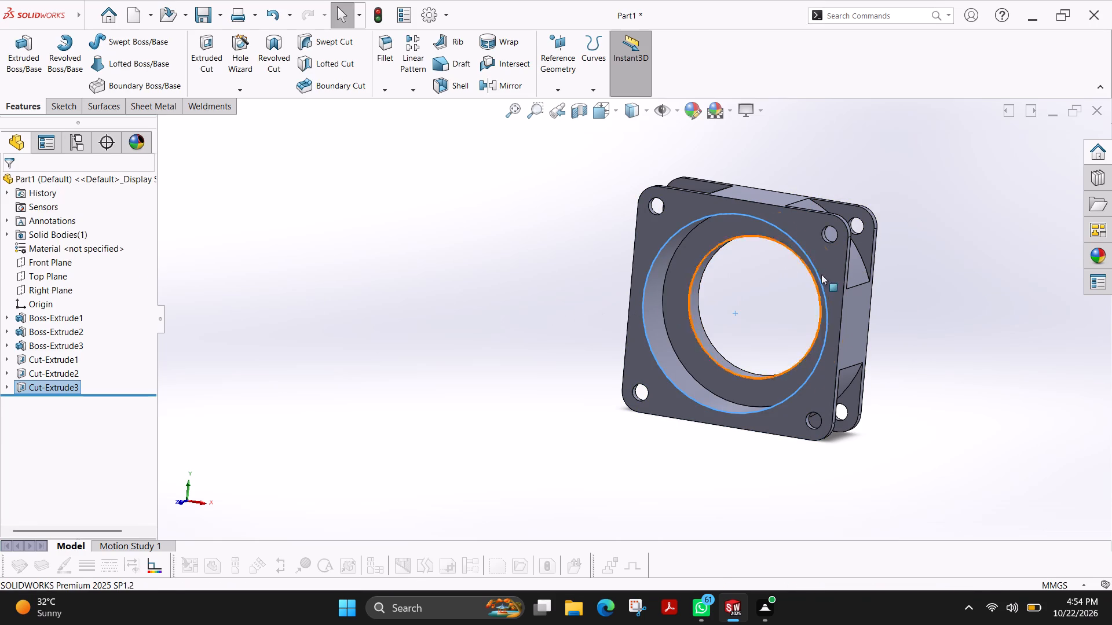
key(Escape)
Orient the finished model to the standard isometric view.
ctrl+shift+middle_drag(944, 264, 928, 278)
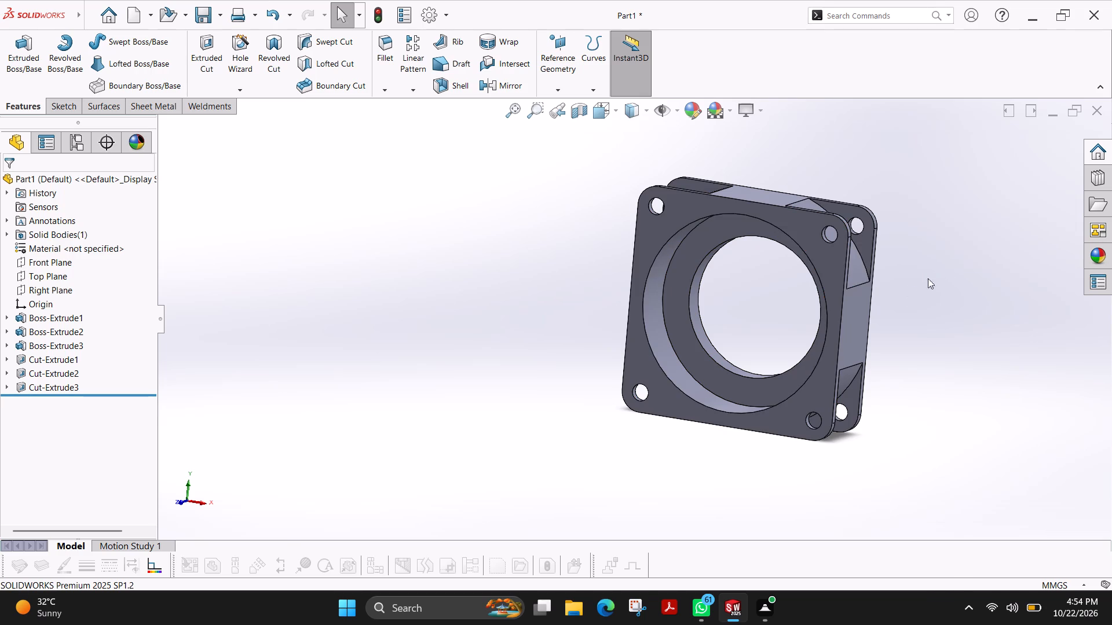
ctrl+shift+middle_drag(928, 278, 933, 258)
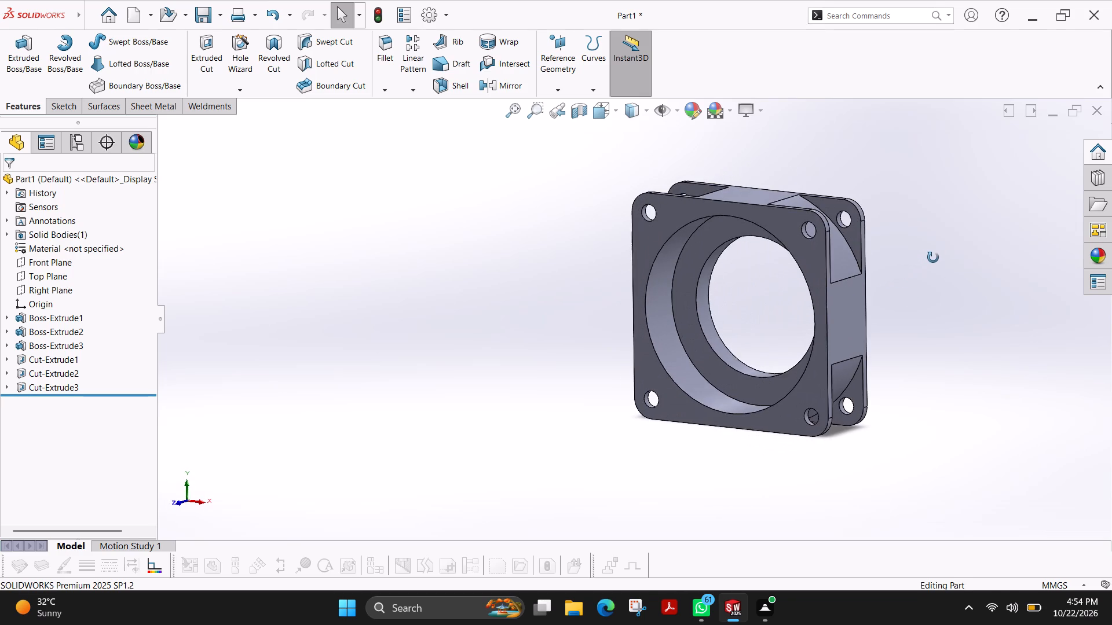
ctrl+shift+middle_drag(933, 258, 923, 267)
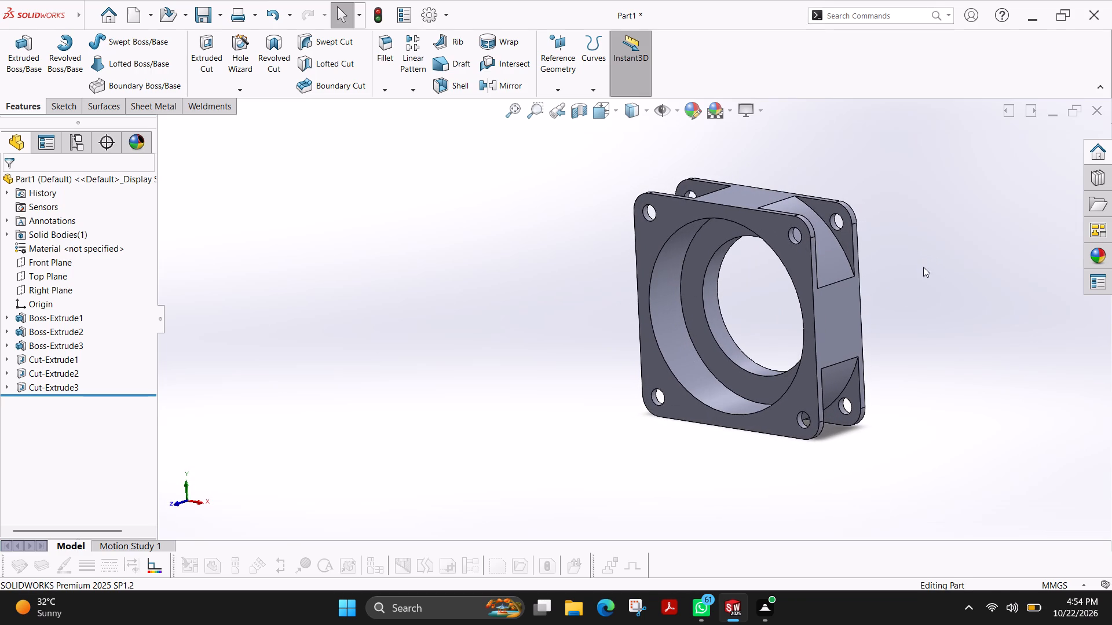
click(618, 111)
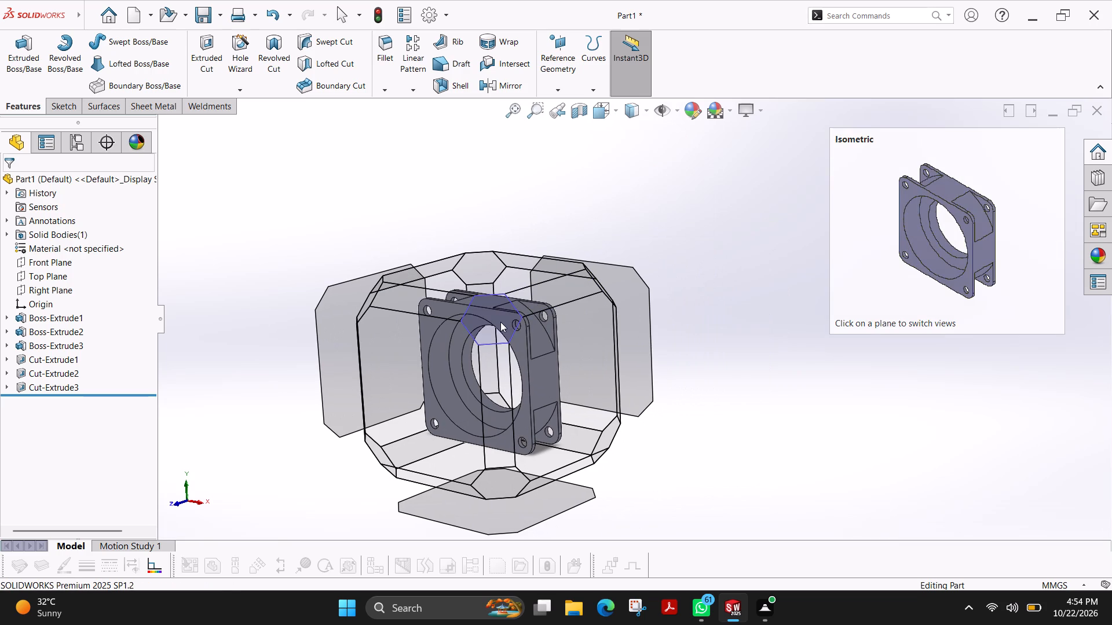
click(500, 322)
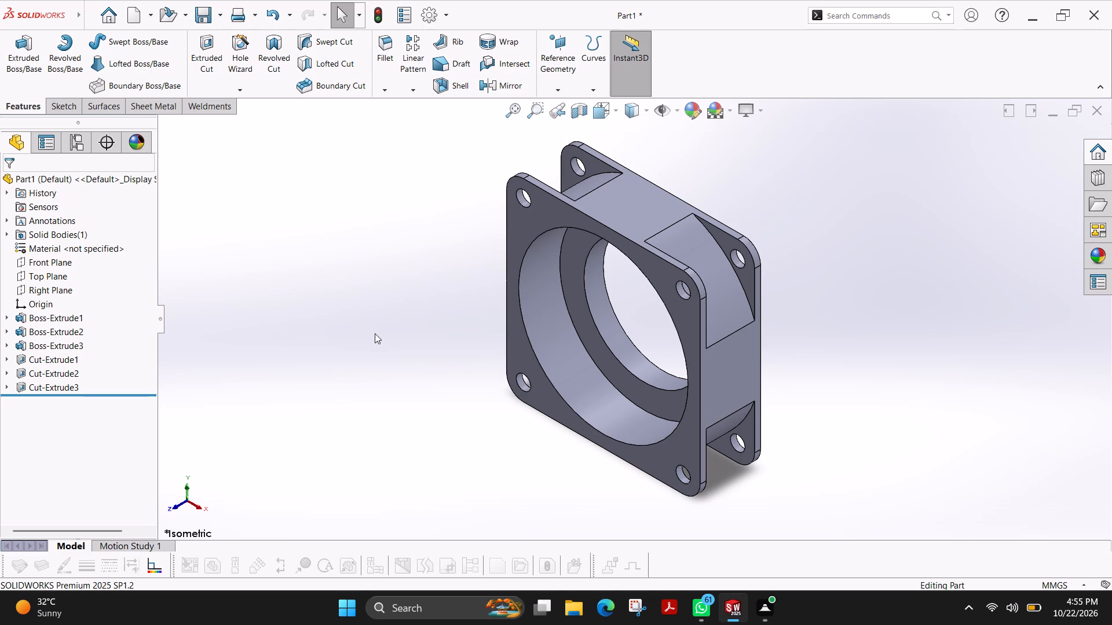
Save the part as fujiPart76 in the solidworks folder inside Desktop's fuji drawing file folder.
key(ctrl+s)
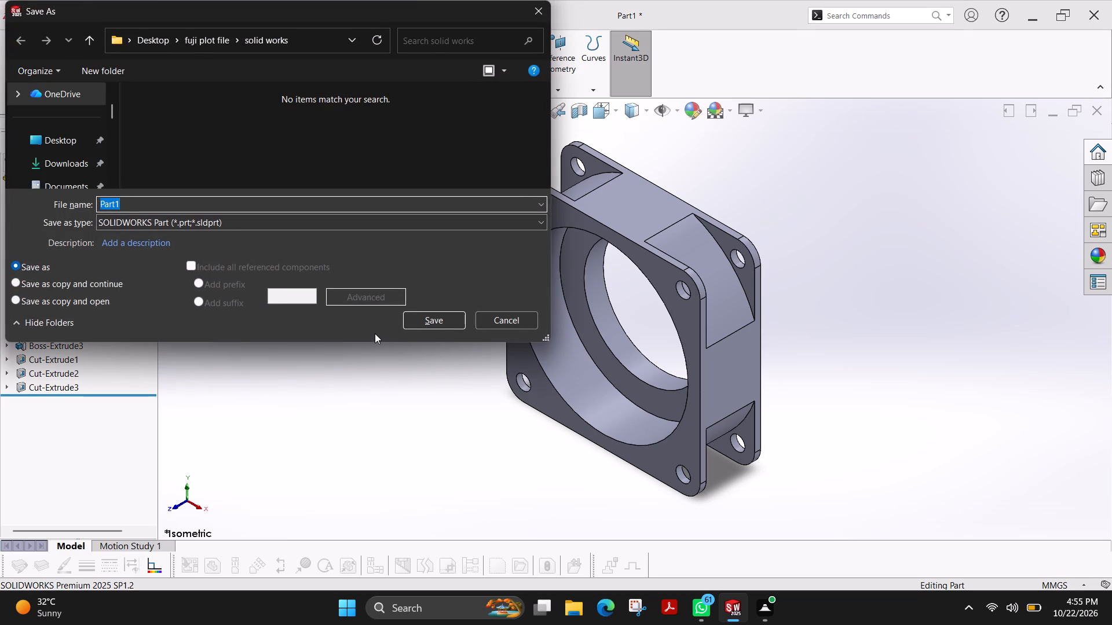
click(159, 35)
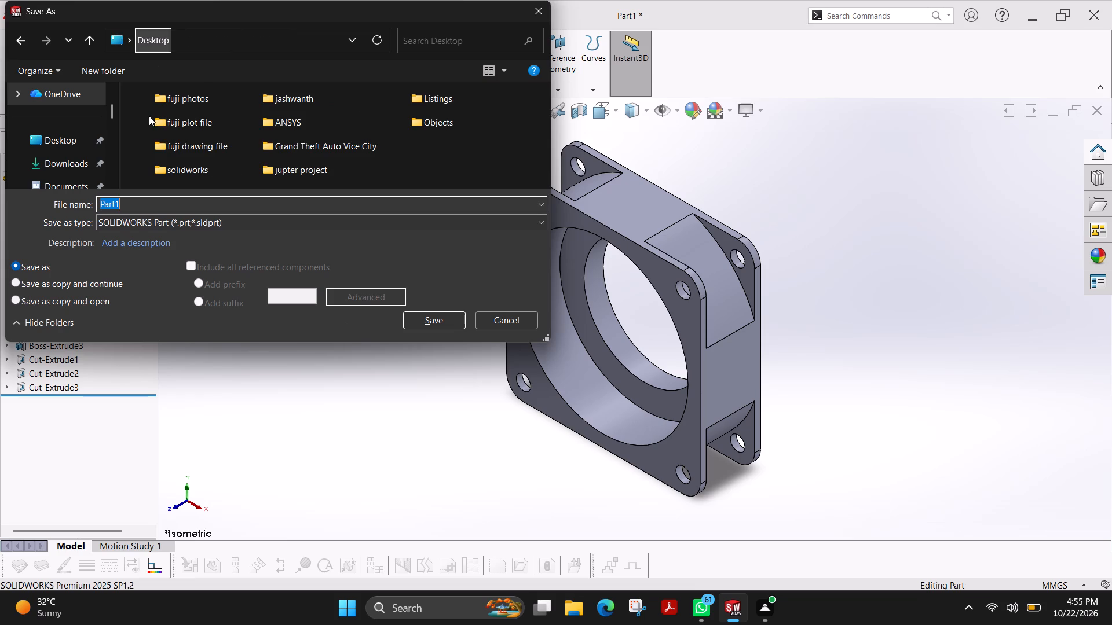
double_click(204, 144)
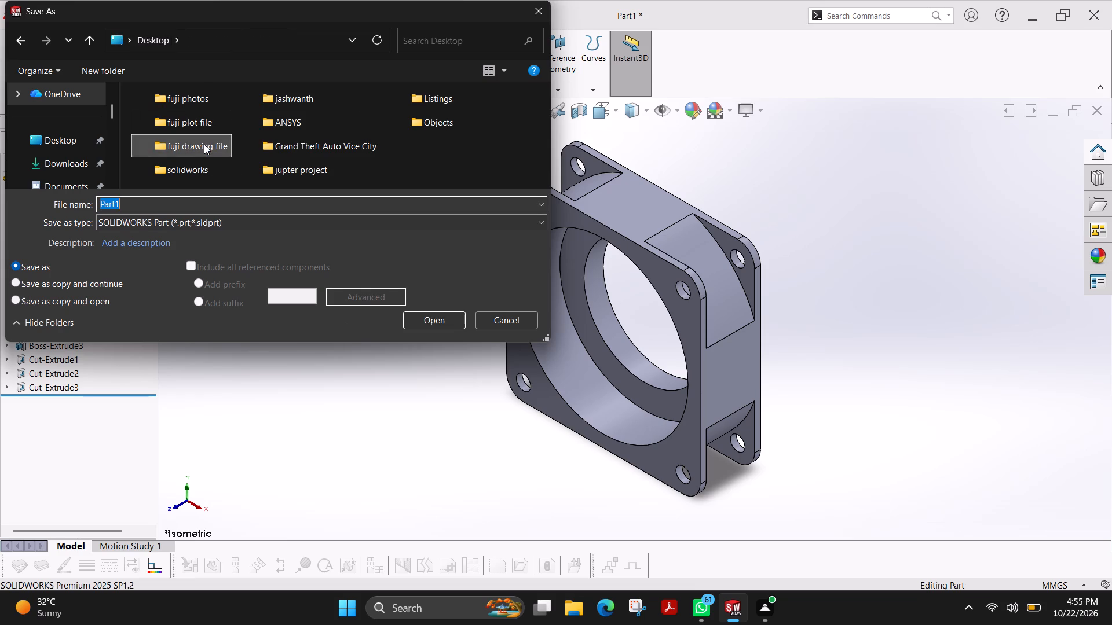
double_click(192, 120)
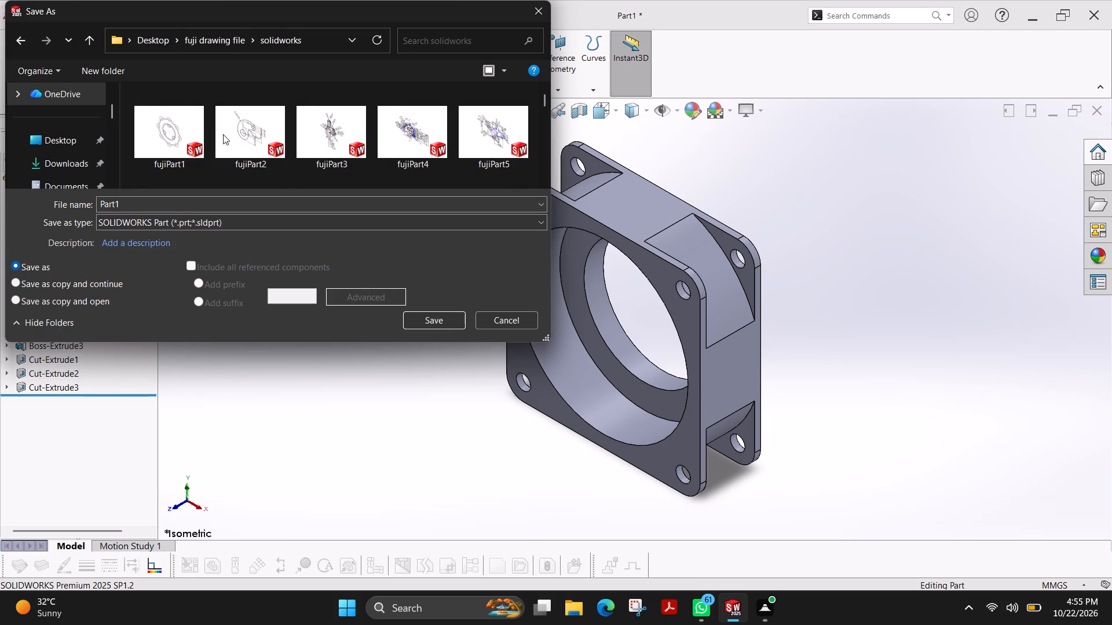
scroll(223, 134, down, 20)
scroll(223, 134, down, 12)
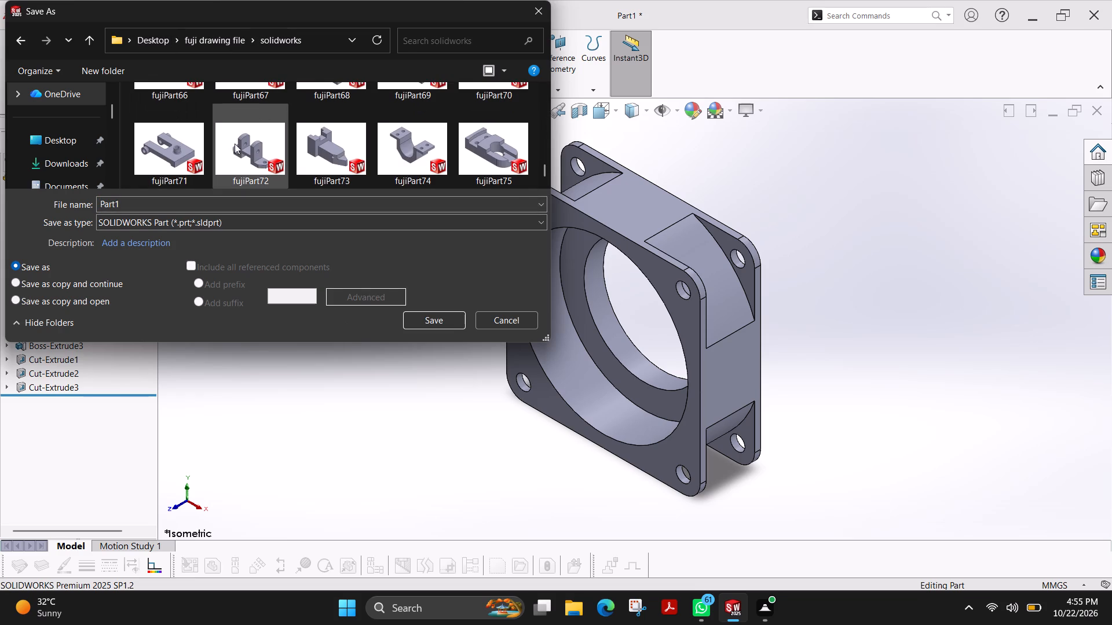
scroll(334, 138, down, 5)
click(236, 205)
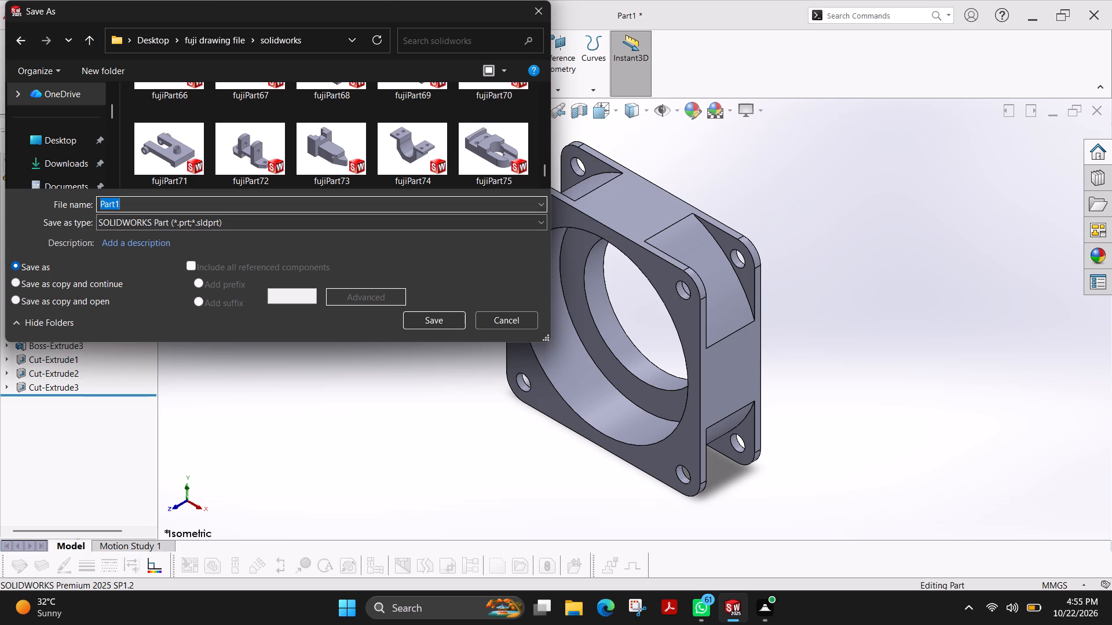
key(Right)
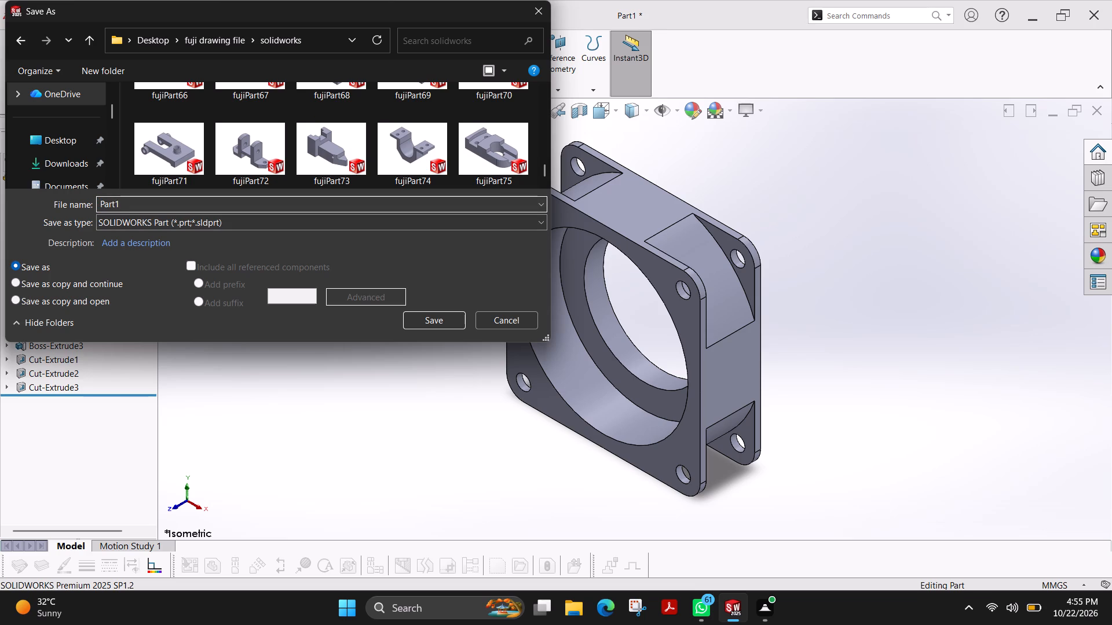
key(BackSpace)
text(76)
key(Left)
key(Left)
key(Left)
key(Left)
key(Left)
key(Left)
key(Left)
key(Left)
key(Left)
key(Left)
key(Left)
key(Left)
key(Left)
key(Left)
key(Left)
key(Left)
key(Left)
key(Left)
text(fuji)
scroll(390, 174, down, 3)
click(440, 319)
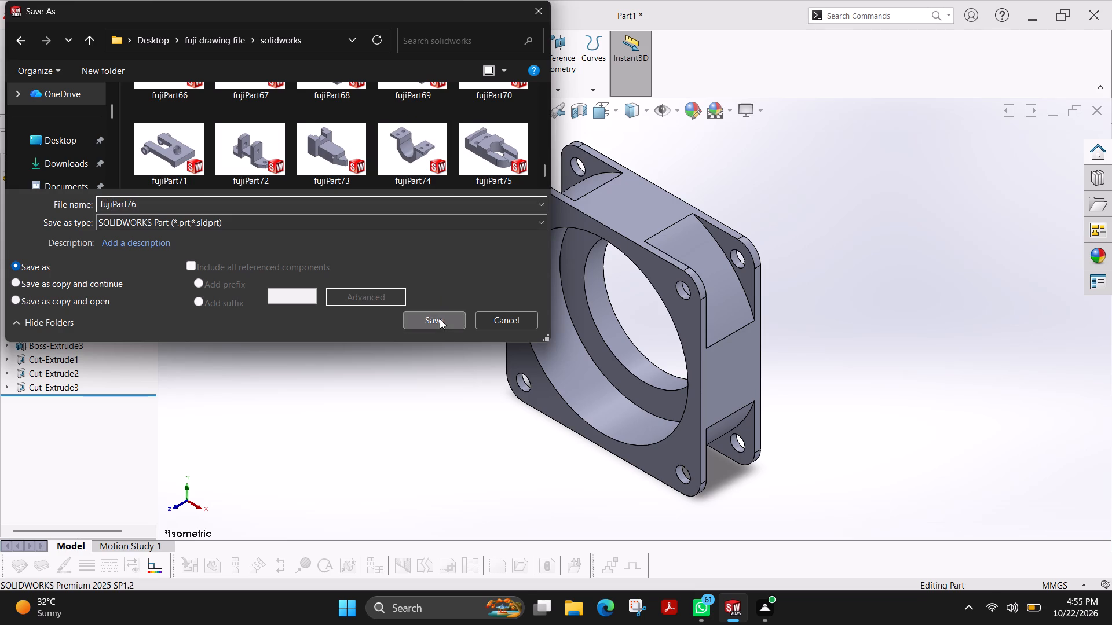
key(ctrl+s)
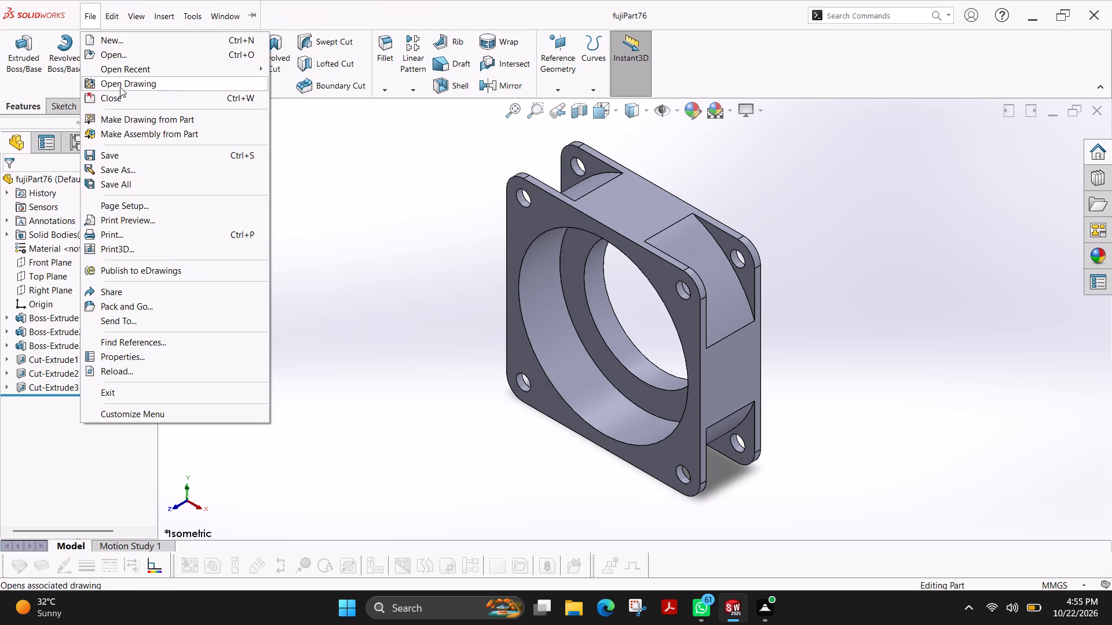
Save a PDF copy of fujiPart76 in the solid works folder inside Desktop's fuji plot file folder.
click(138, 171)
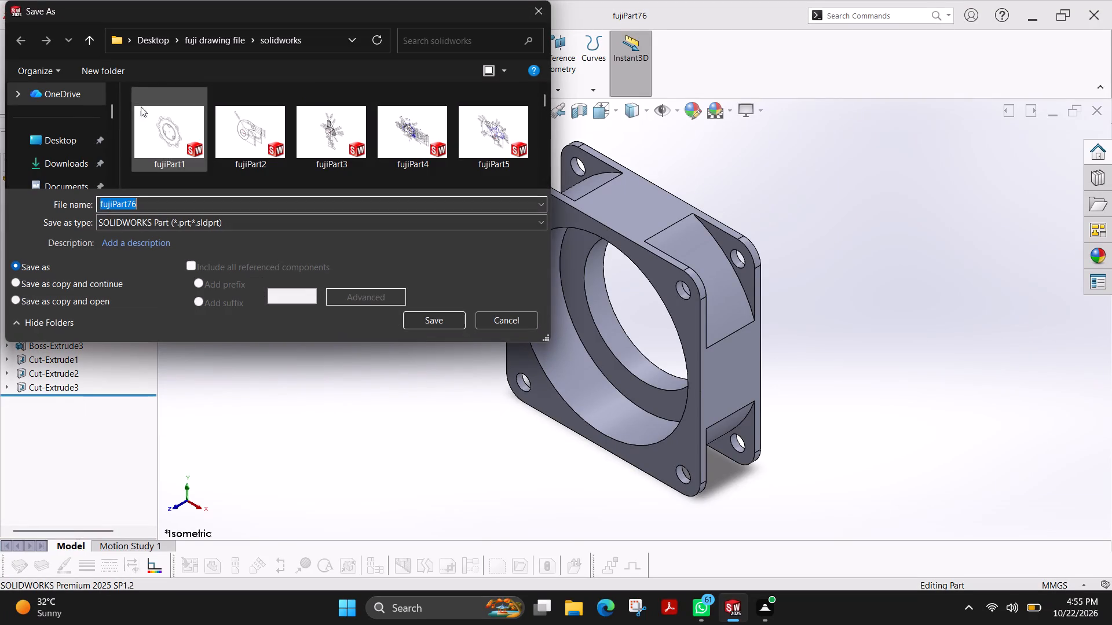
click(149, 41)
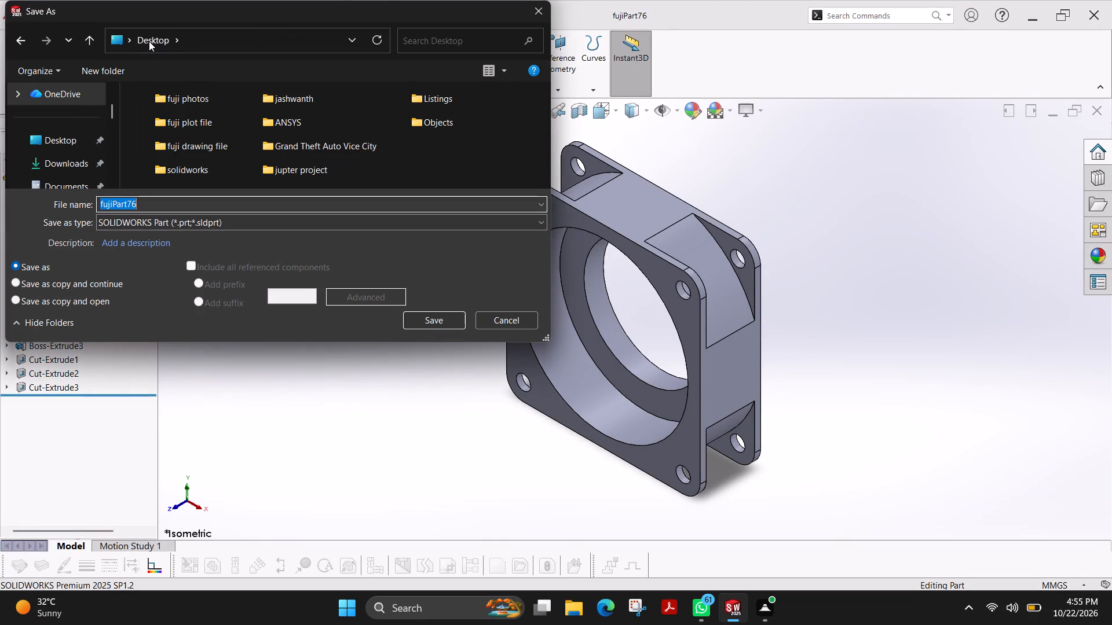
double_click(196, 125)
double_click(186, 111)
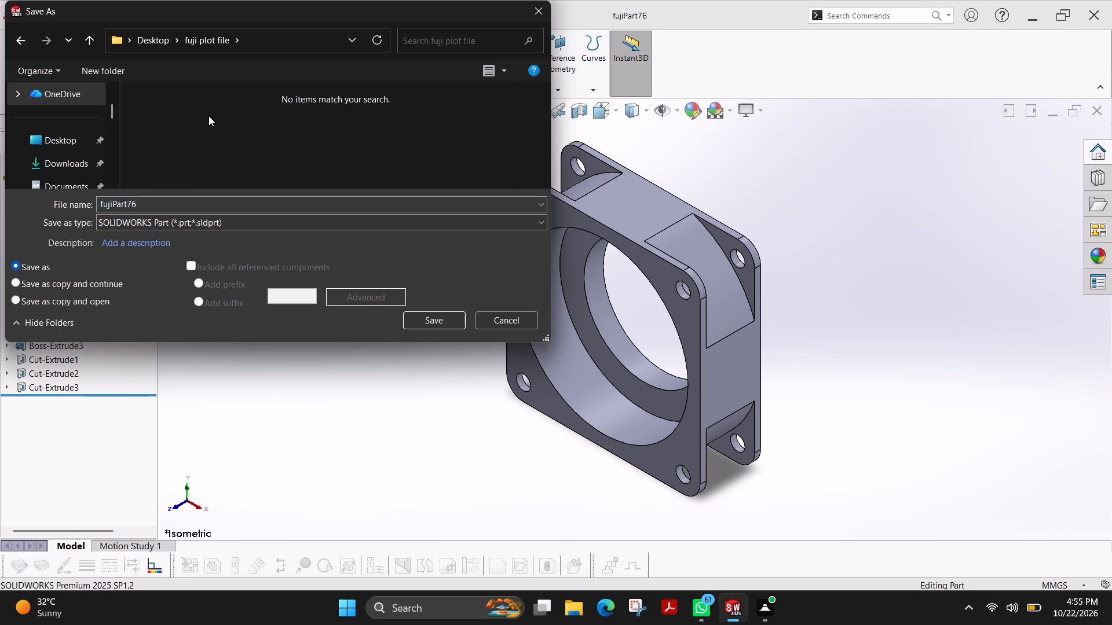
click(220, 226)
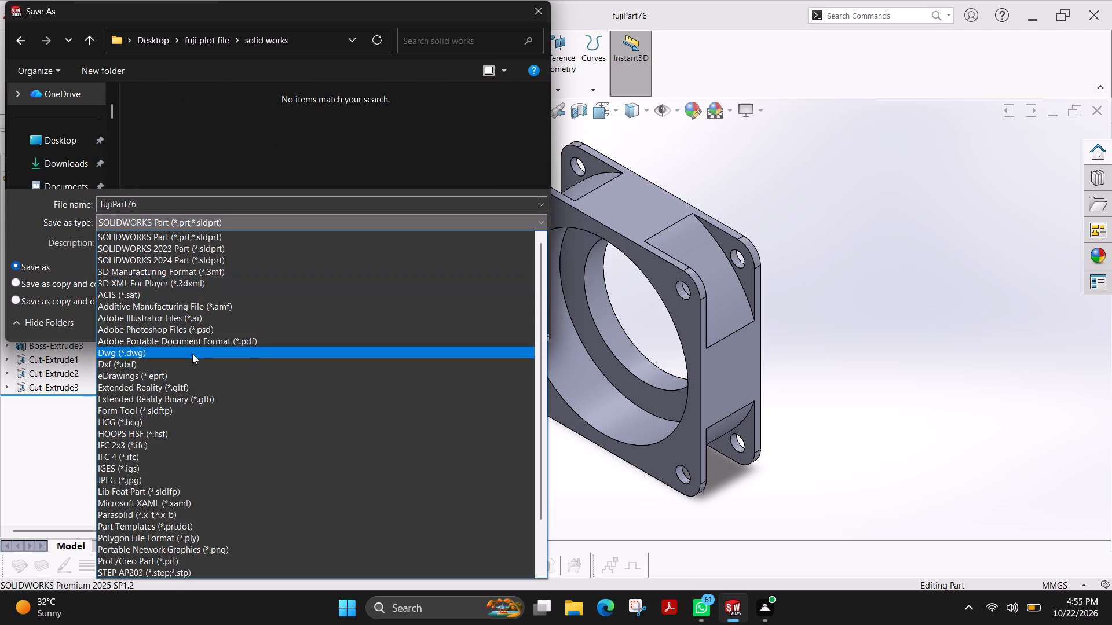
click(180, 340)
click(437, 345)
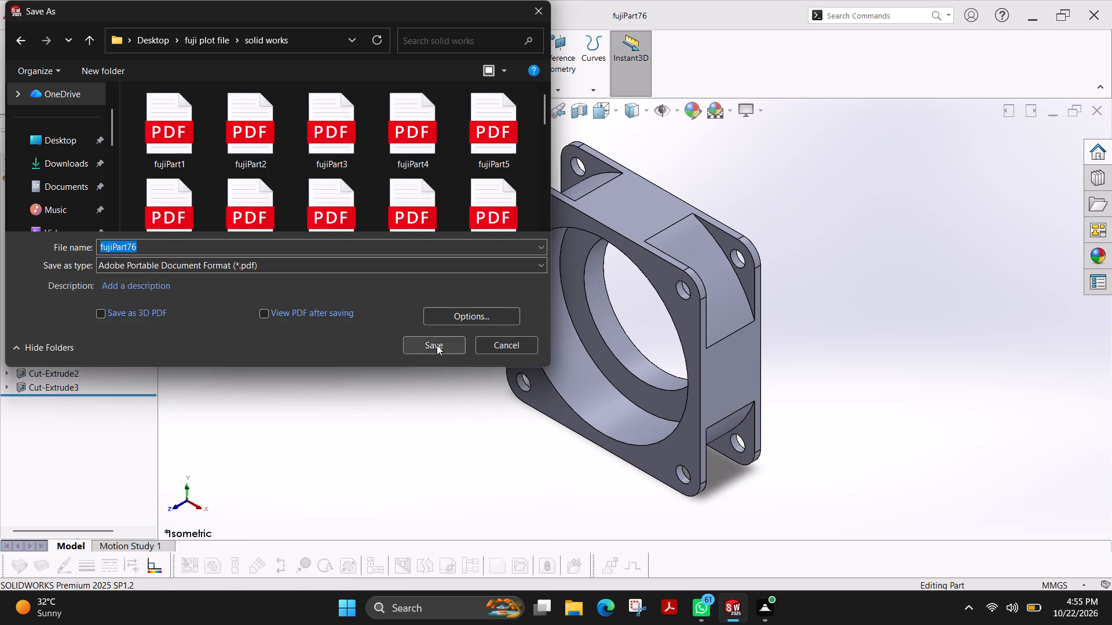